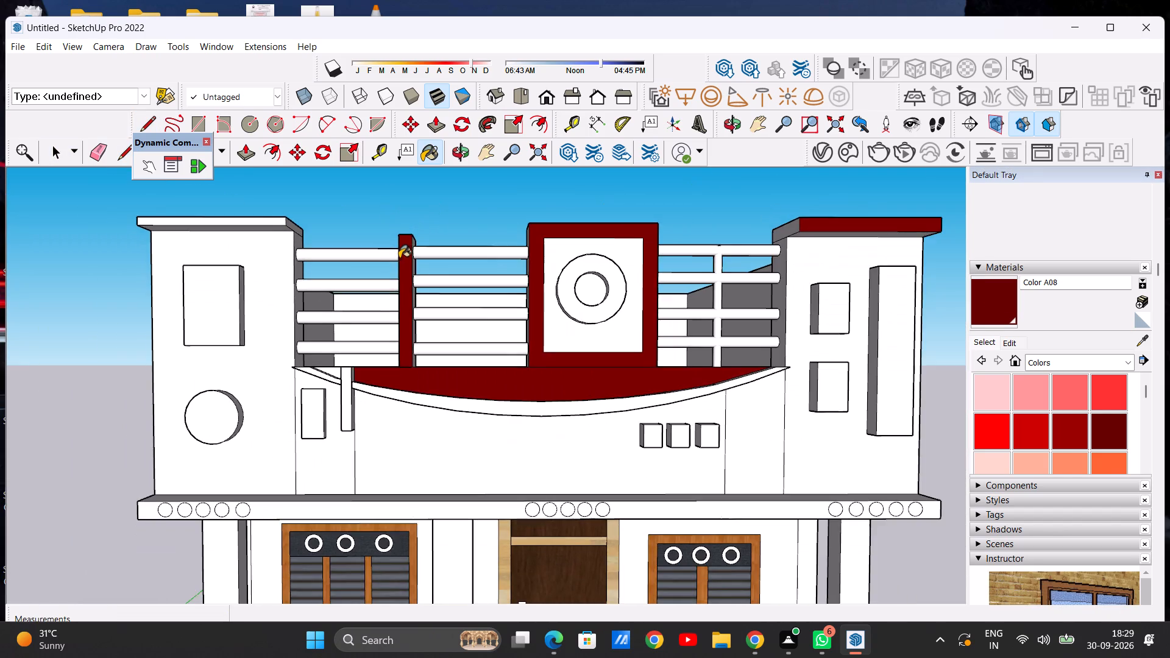
Undo the Color A08 paint that spilled from the thick railing post onto the curved wall area below.
scroll(408, 347, "up", 13)
middle_click_drag(430, 372, 445, 406)
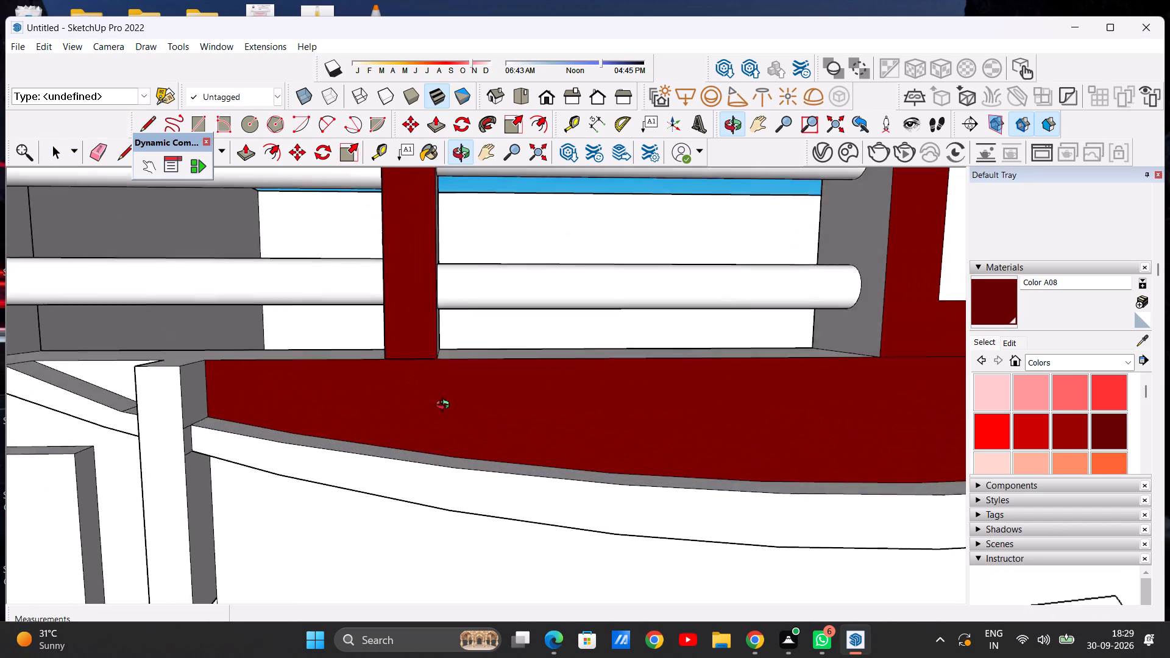
middle_click_drag(445, 406, 450, 416)
scroll(438, 358, "up", 7)
middle_click_drag(411, 385, 420, 491)
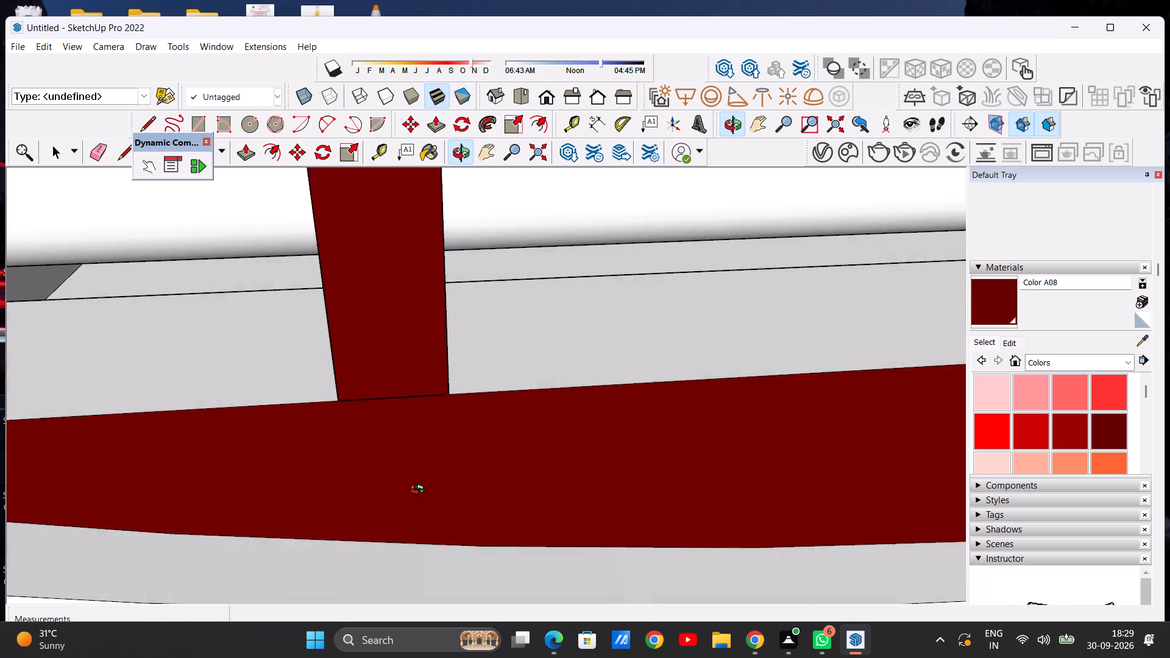
middle_click_drag(420, 491, 416, 299)
scroll(366, 359, "down", 20)
scroll(366, 359, "down", 1)
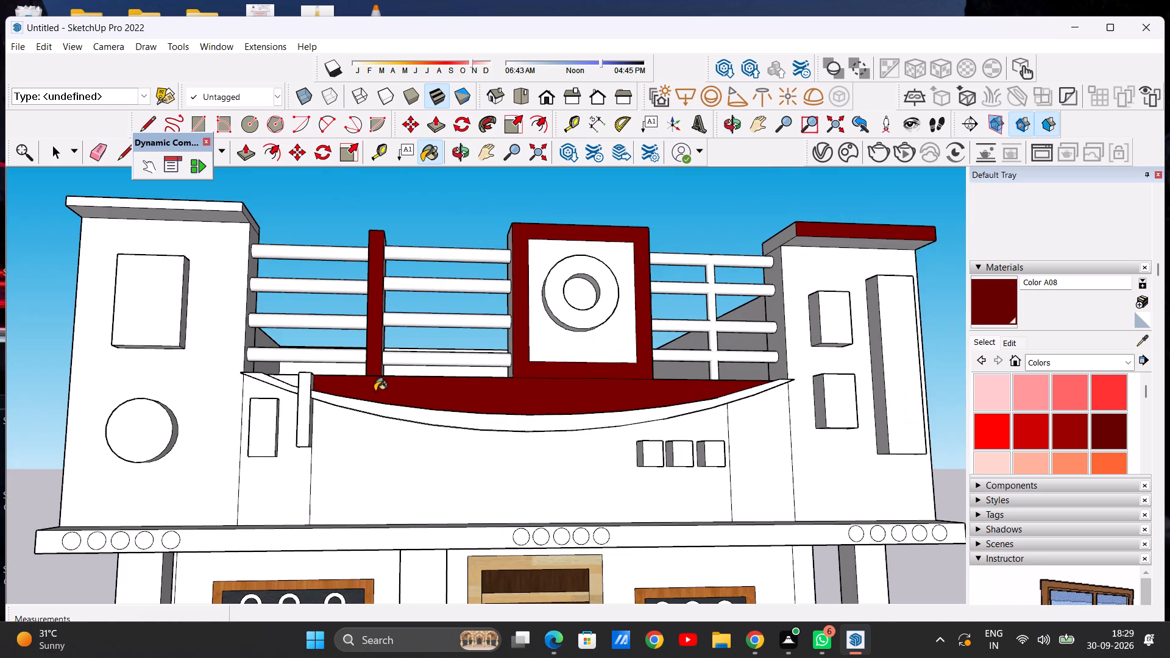
scroll(379, 347, "up", 6)
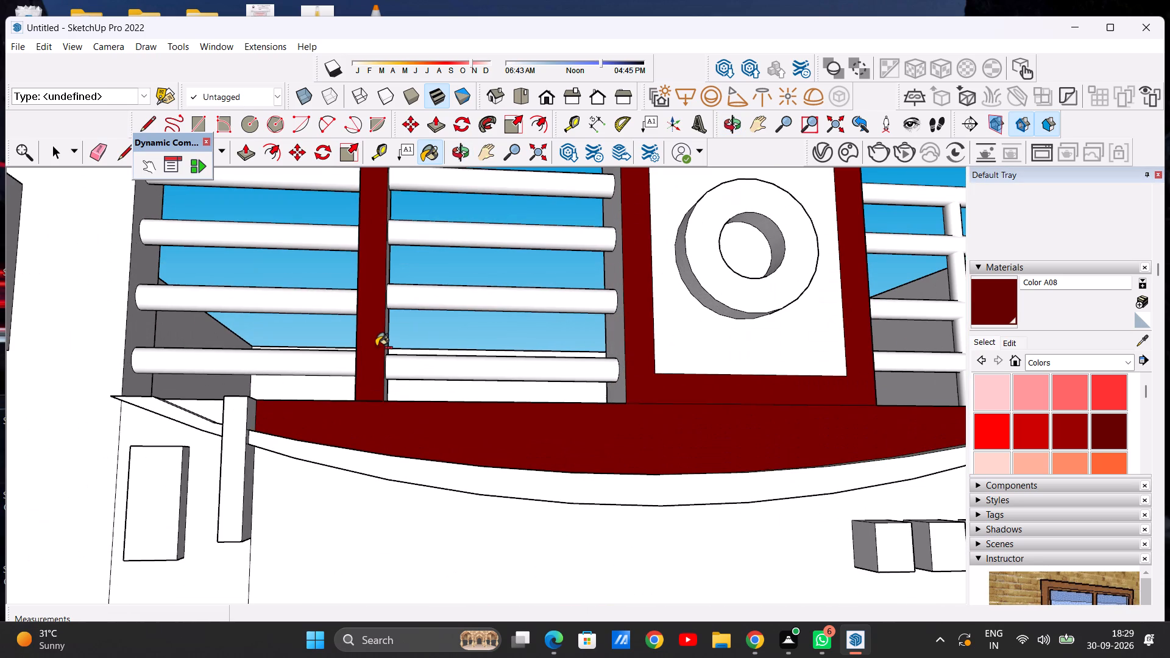
key("ctrl+z")
Draw a short line about 1/8" long to close the gap between the post's base line and its front bottom corner.
scroll(374, 367, "down", 7)
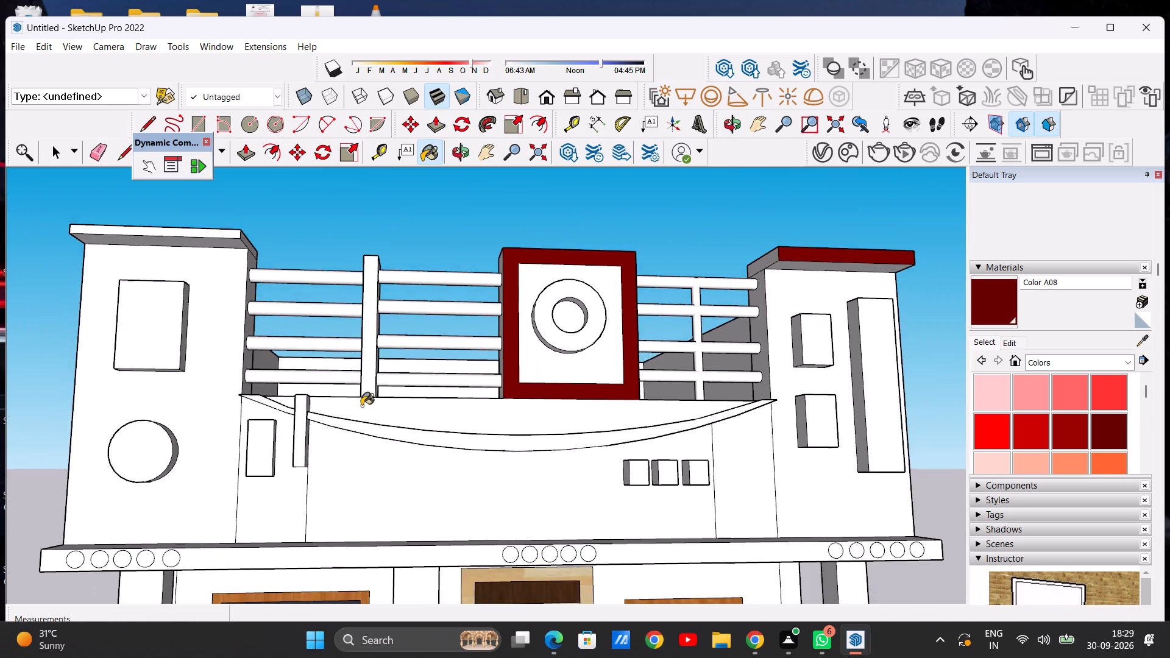
middle_click_drag(364, 404, 367, 455)
scroll(370, 399, "up", 14)
middle_click_drag(364, 409, 370, 473)
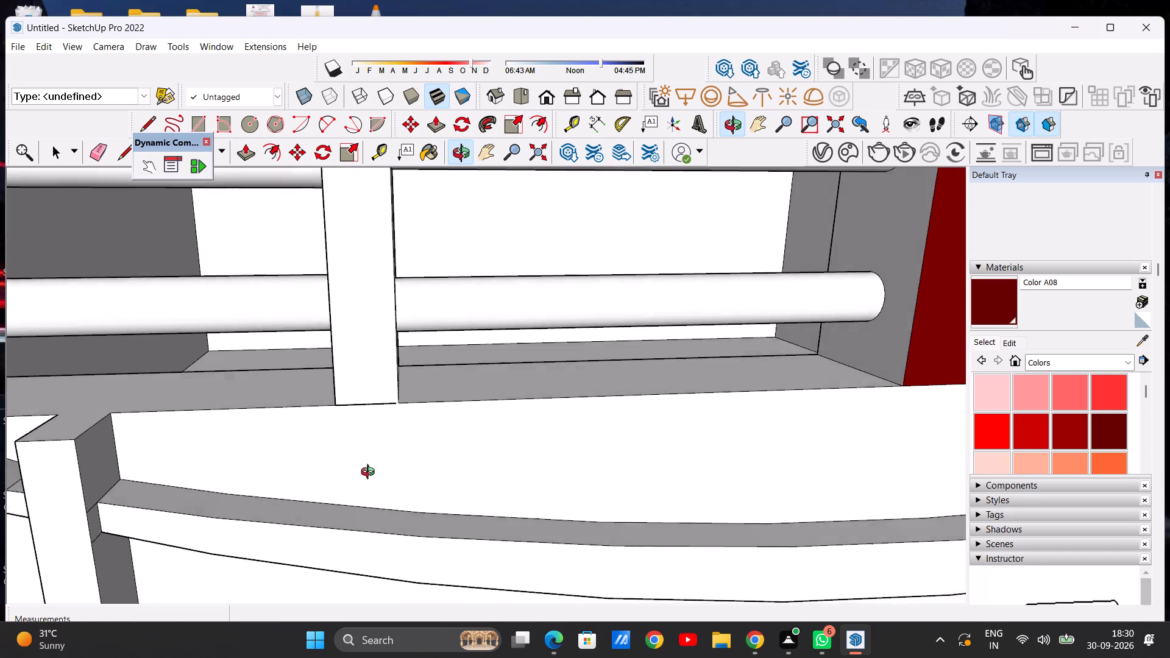
middle_click_drag(370, 473, 339, 538)
scroll(394, 413, "up", 13)
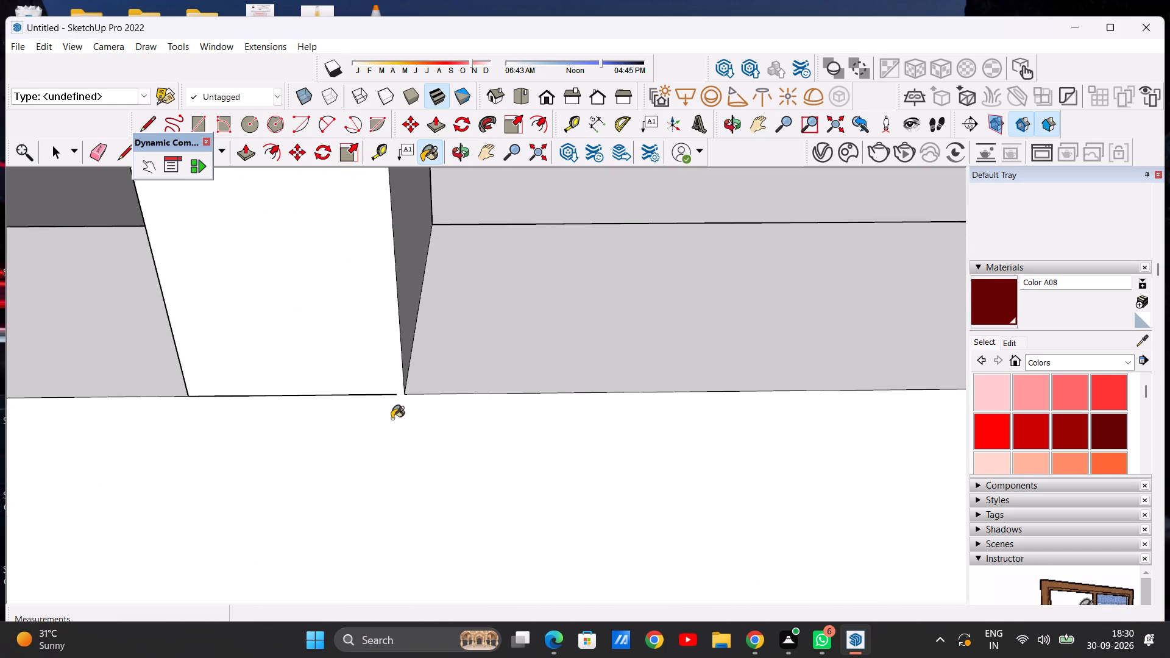
key("space")
type("l")
scroll(398, 398, "up", 3)
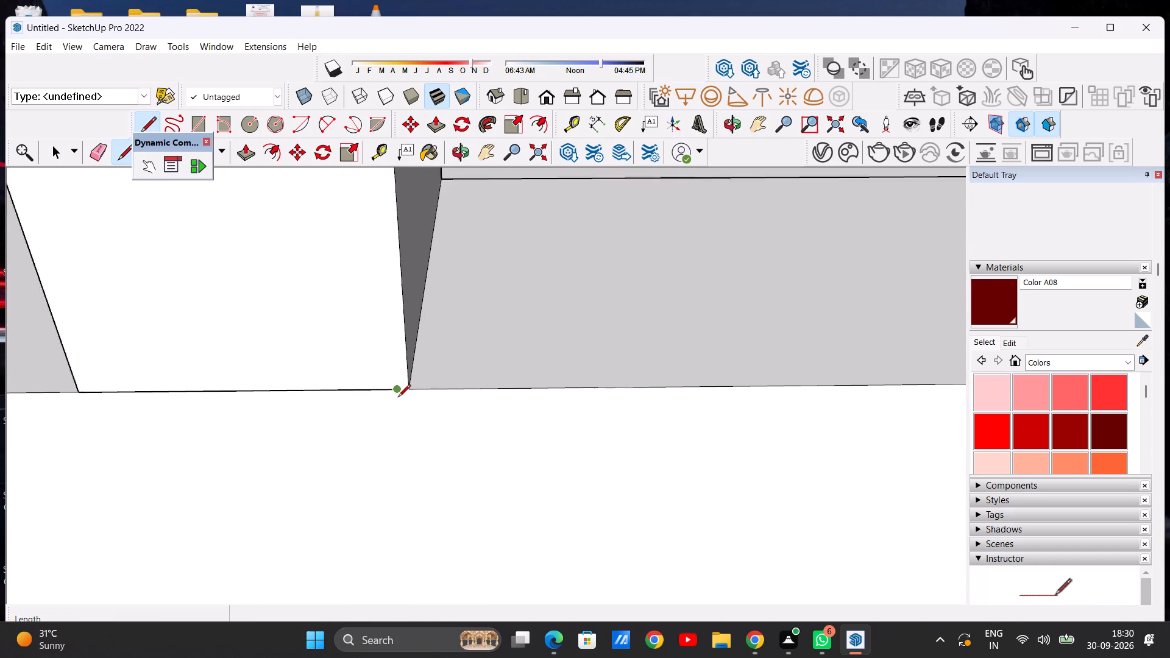
scroll(398, 398, "up", 8)
left_click(398, 381)
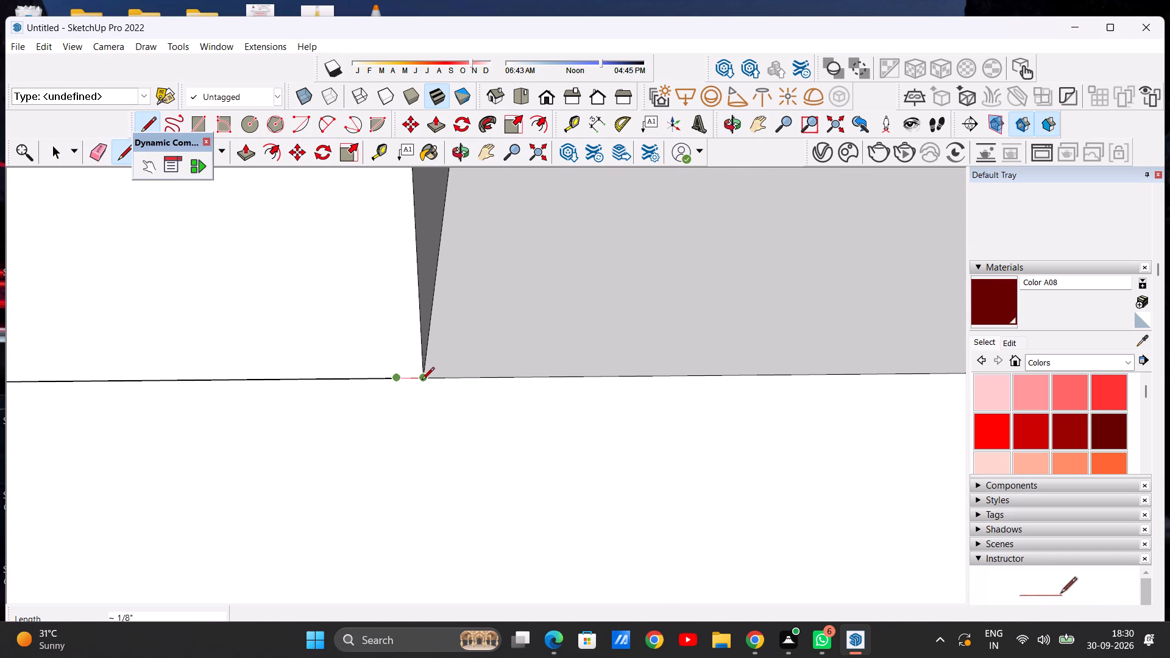
left_click(422, 381)
key("space")
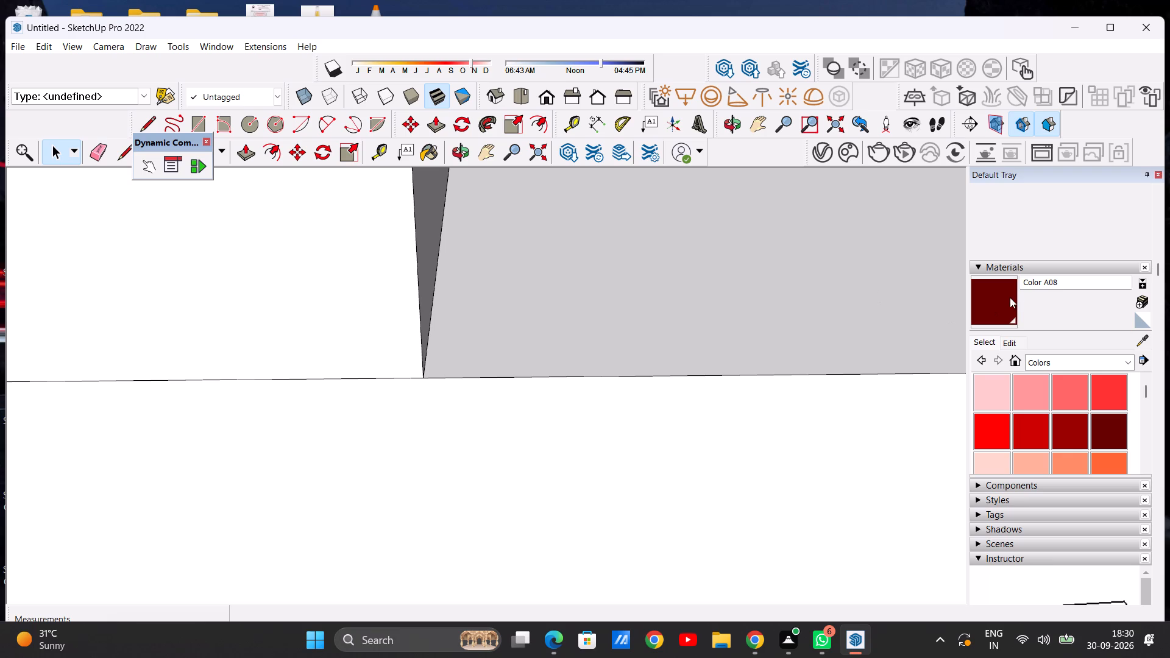
Paint the front face of the thick parapet railing post with Color A08.
left_click(996, 302)
left_click(336, 291)
Paint the top and both side faces of the square parapet frame around the ring with Color A08.
scroll(441, 338, "down", 17)
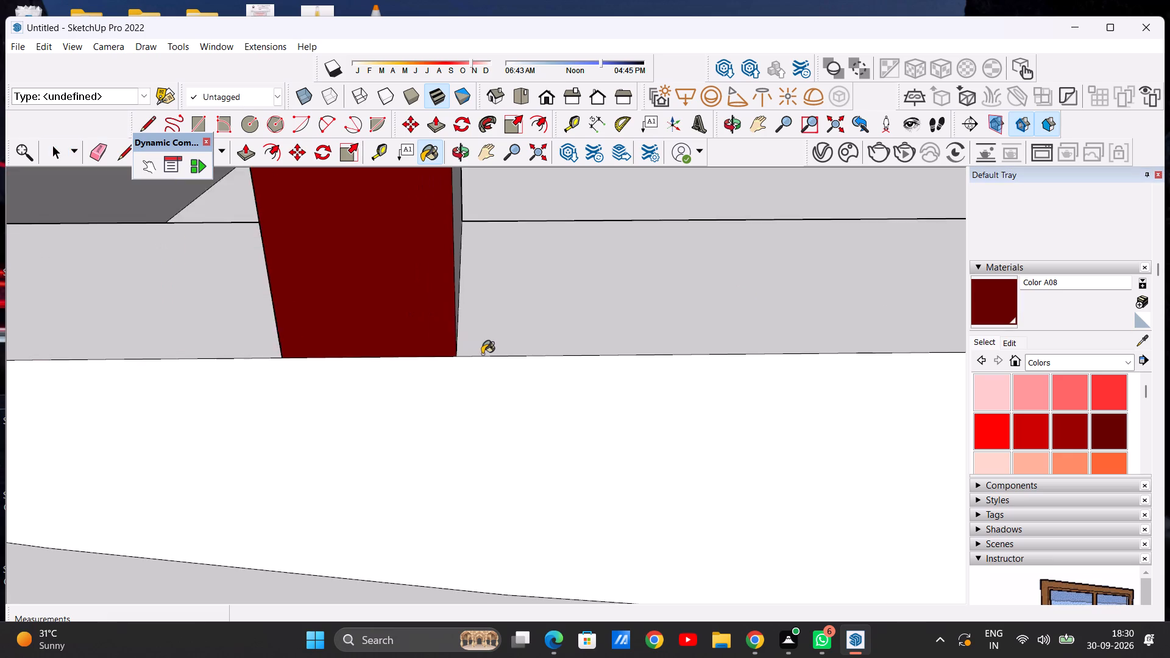
scroll(482, 354, "down", 18)
scroll(458, 300, "down", 6)
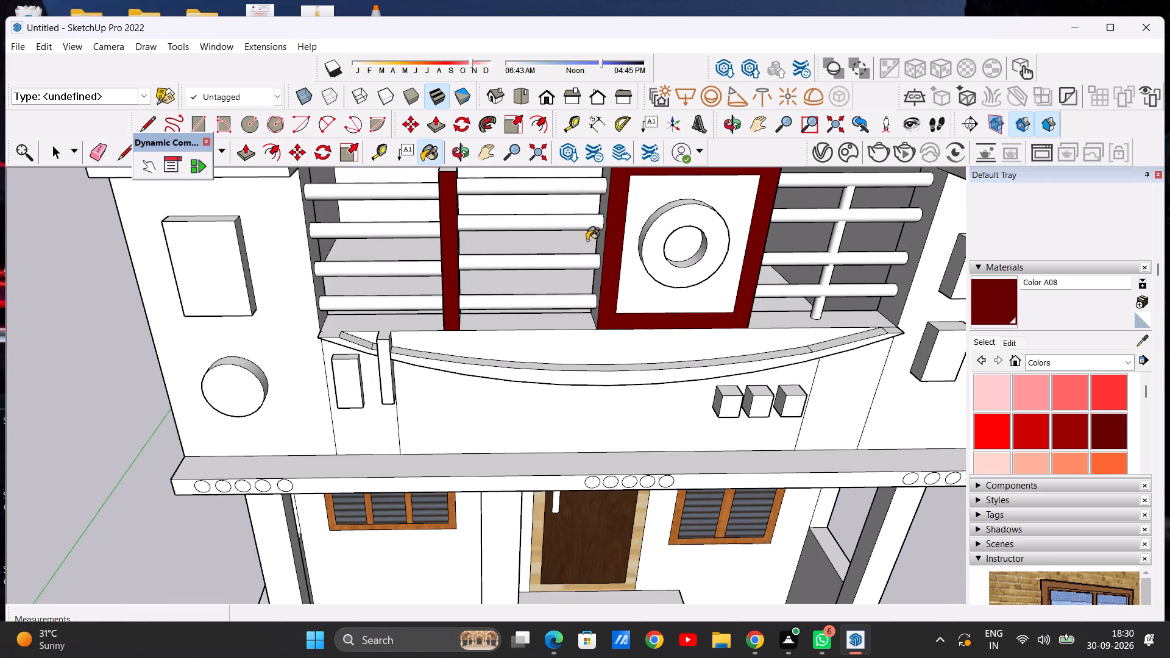
scroll(592, 264, "down", 7)
middle_click_drag(642, 207, 641, 258)
scroll(633, 222, "up", 7)
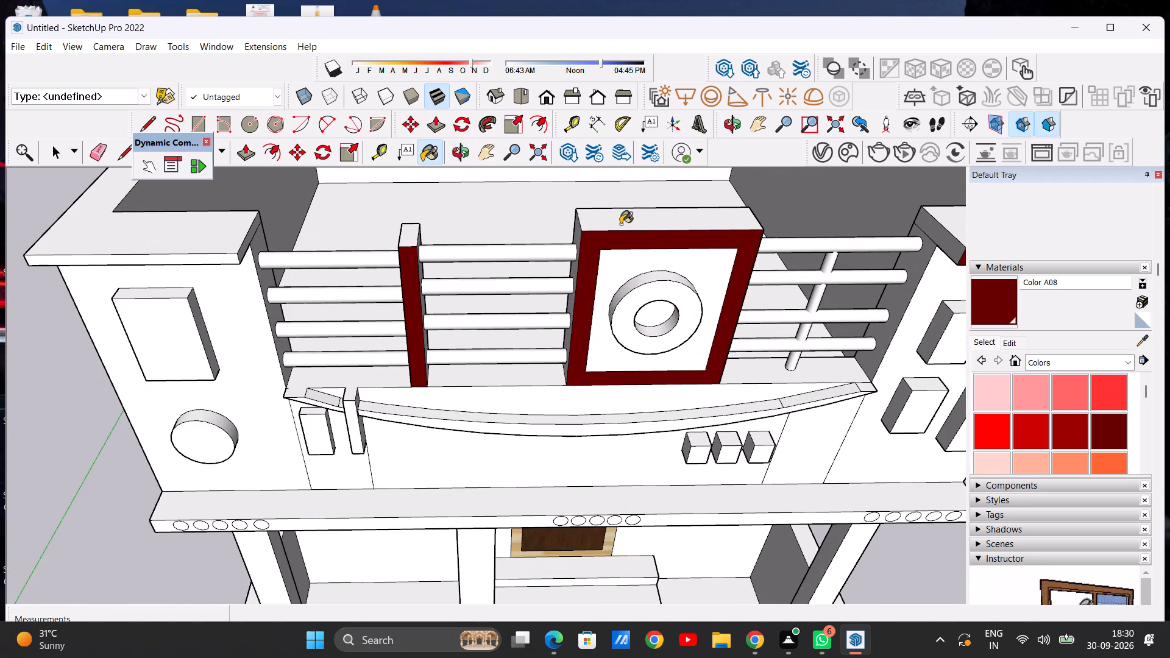
left_click(620, 224)
left_click(578, 227)
scroll(537, 252, "down", 8)
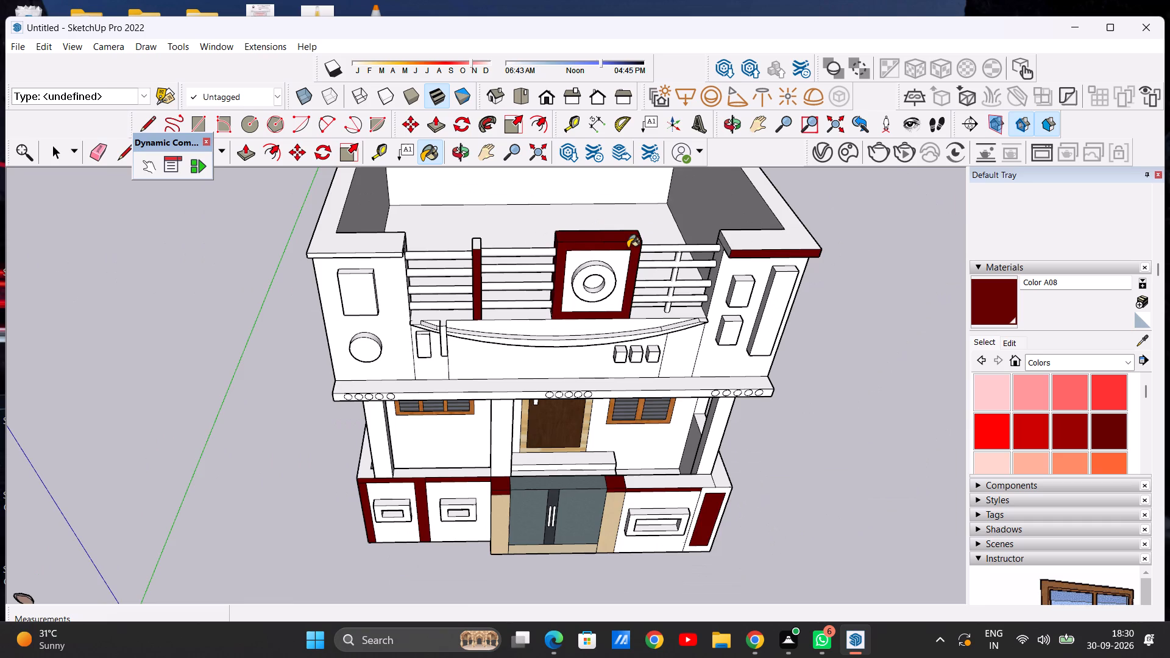
middle_click_drag(628, 248, 282, 227)
scroll(530, 288, "up", 6)
left_click(563, 317)
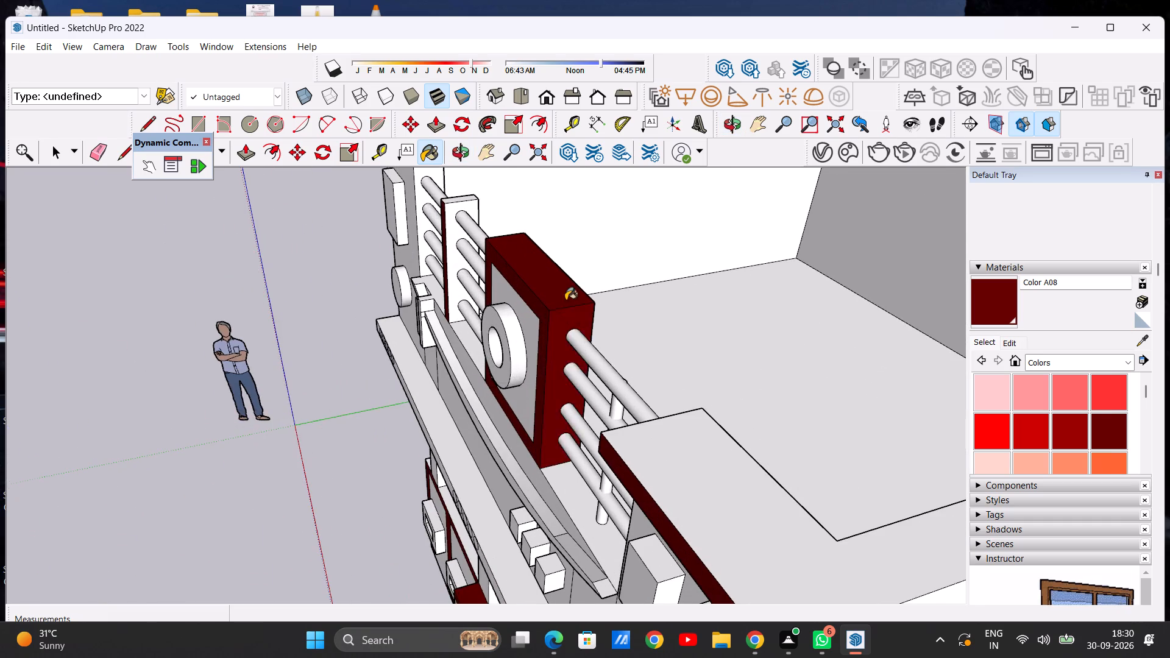
Paint the top and both side faces of the thick railing post with Color A08.
scroll(565, 300, "down", 12)
middle_click_drag(495, 267, 596, 312)
scroll(511, 242, "up", 13)
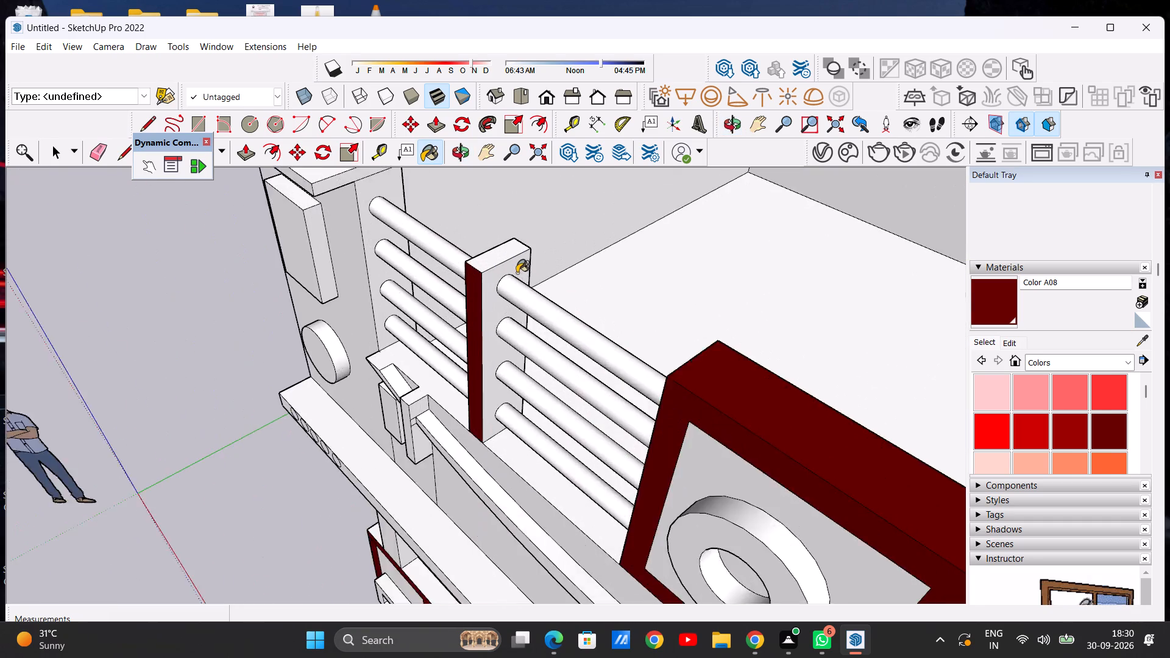
scroll(517, 273, "up", 7)
left_click(459, 244)
left_click(466, 284)
scroll(420, 243, "down", 6)
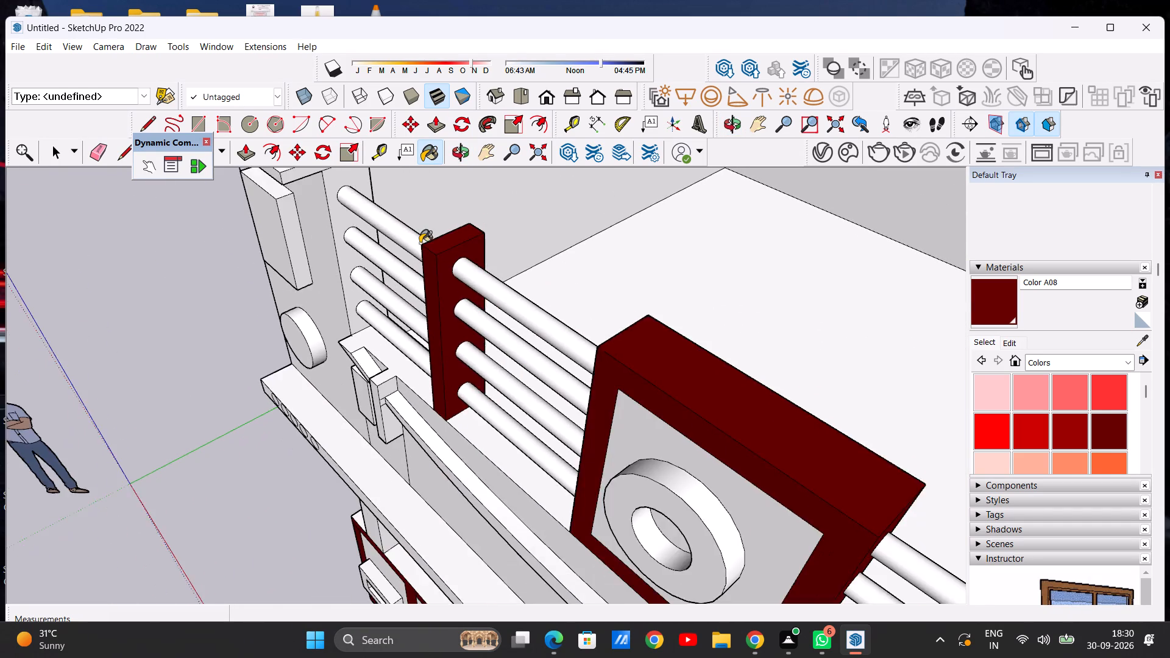
scroll(420, 243, "down", 3)
middle_click_drag(224, 283, 654, 249)
scroll(537, 247, "up", 4)
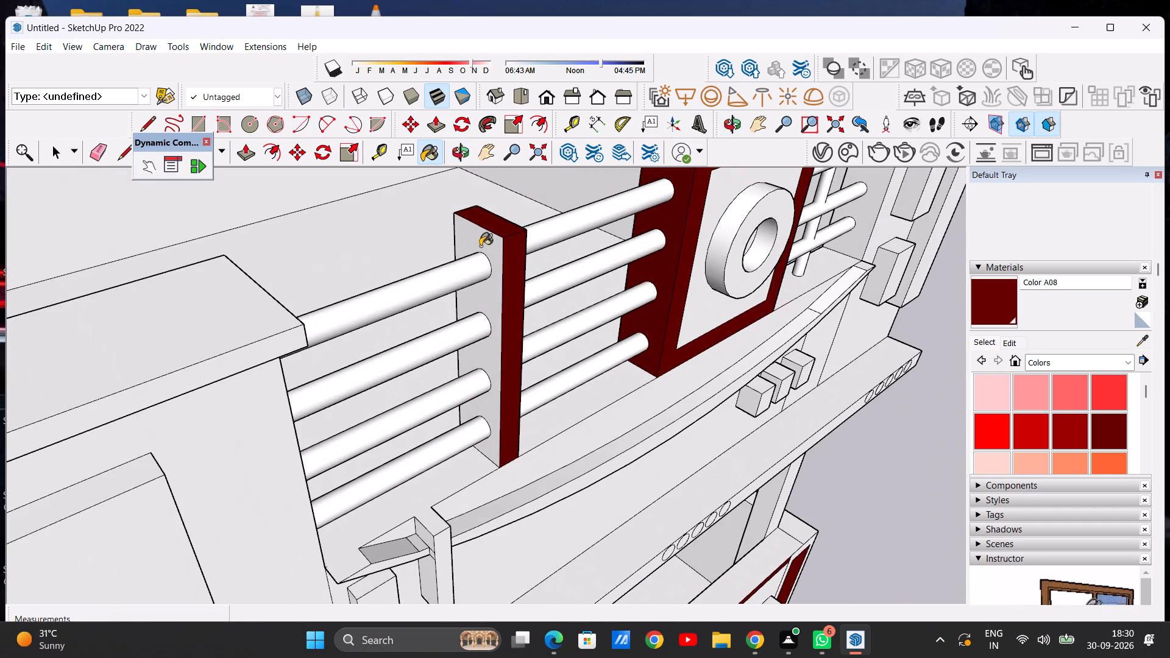
left_click(489, 236)
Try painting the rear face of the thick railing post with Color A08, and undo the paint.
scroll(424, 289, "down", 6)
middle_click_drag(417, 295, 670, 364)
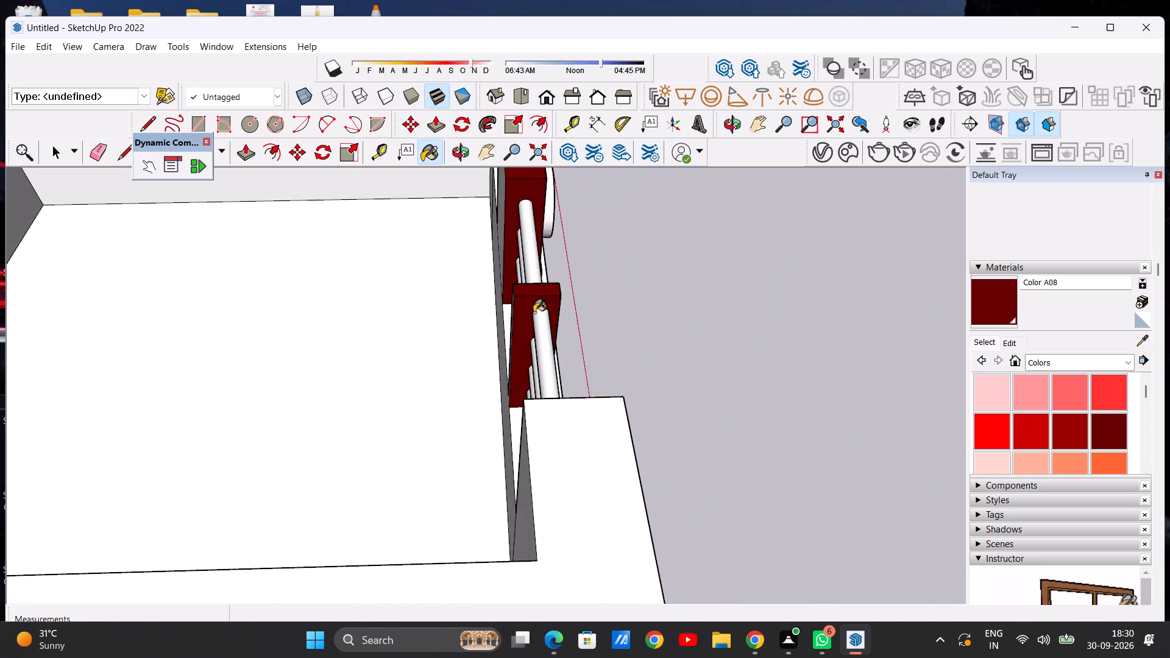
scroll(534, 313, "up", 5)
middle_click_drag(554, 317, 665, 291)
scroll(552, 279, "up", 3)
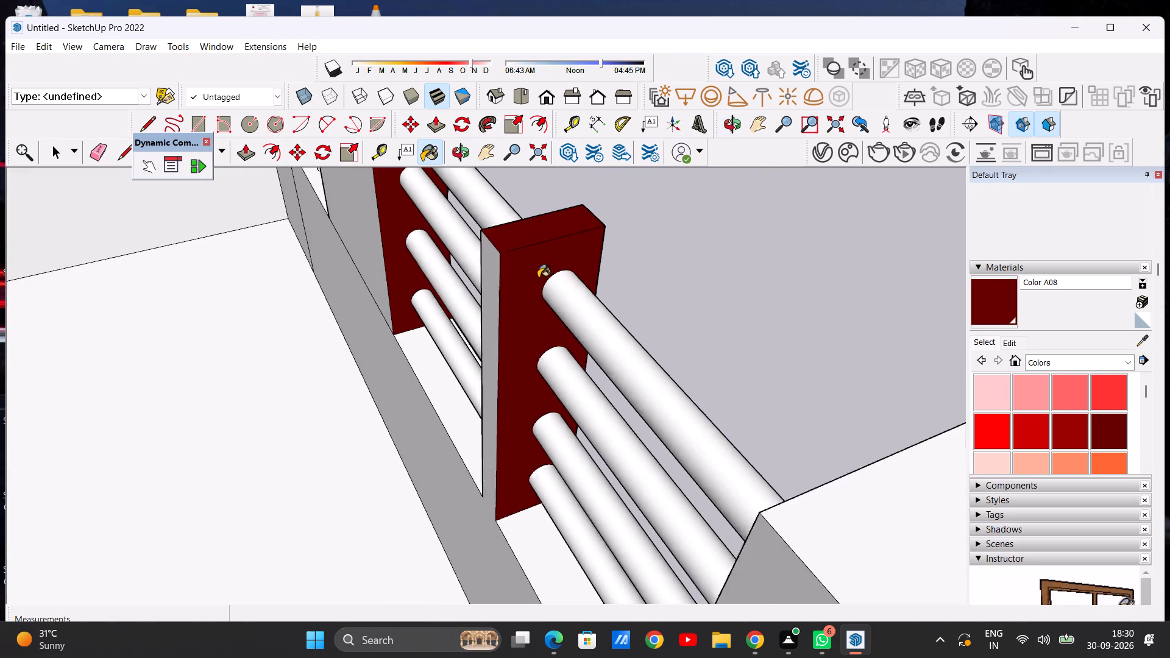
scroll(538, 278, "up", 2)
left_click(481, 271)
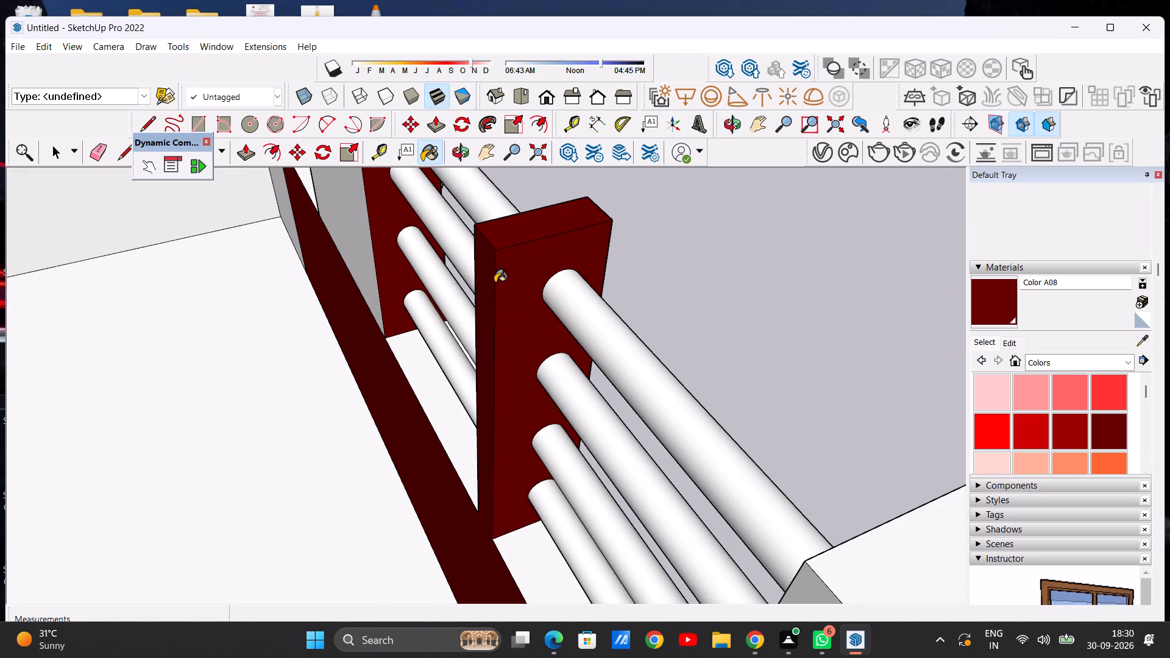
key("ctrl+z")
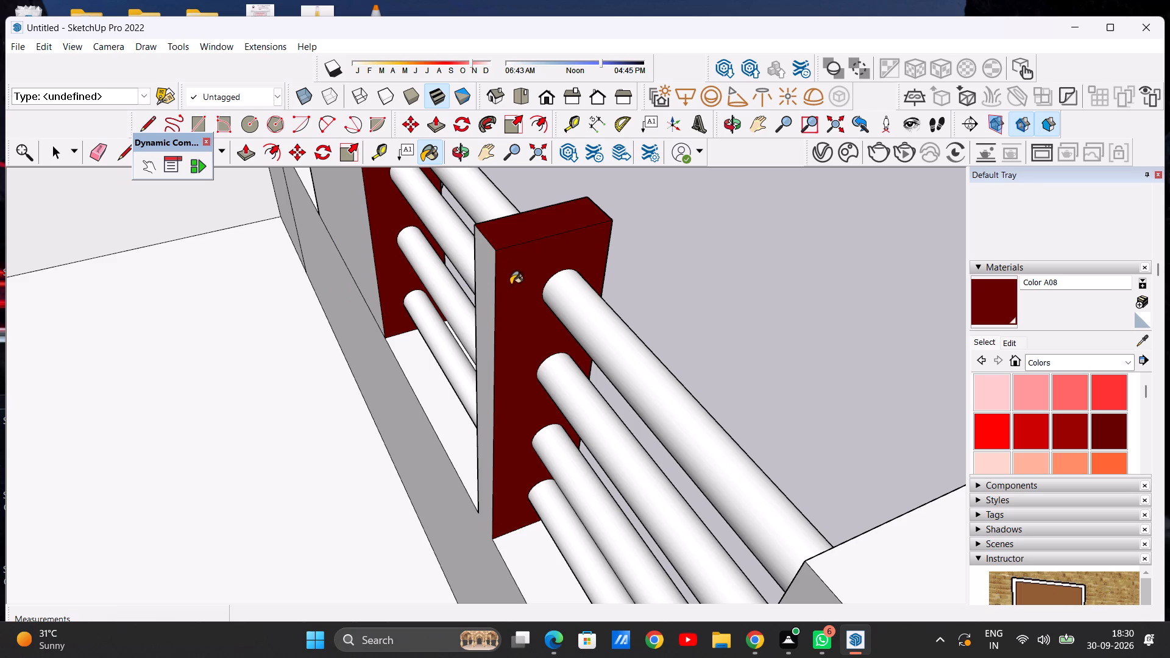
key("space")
Paint the front edge of the cap on the parapet pillar with the rectangular panel and round disc with Color A08.
scroll(461, 292, "down", 12)
middle_click_drag(622, 258, 118, 198)
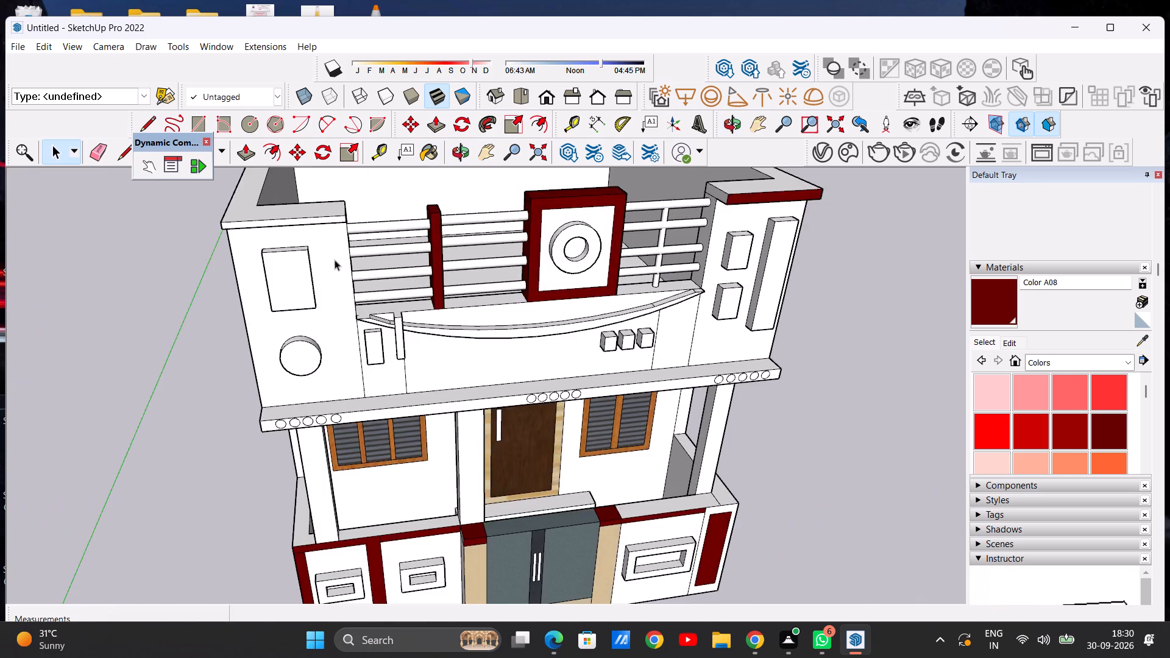
scroll(366, 261, "down", 3)
scroll(559, 273, "down", 3)
middle_click_drag(583, 290, 519, 194)
scroll(438, 255, "up", 6)
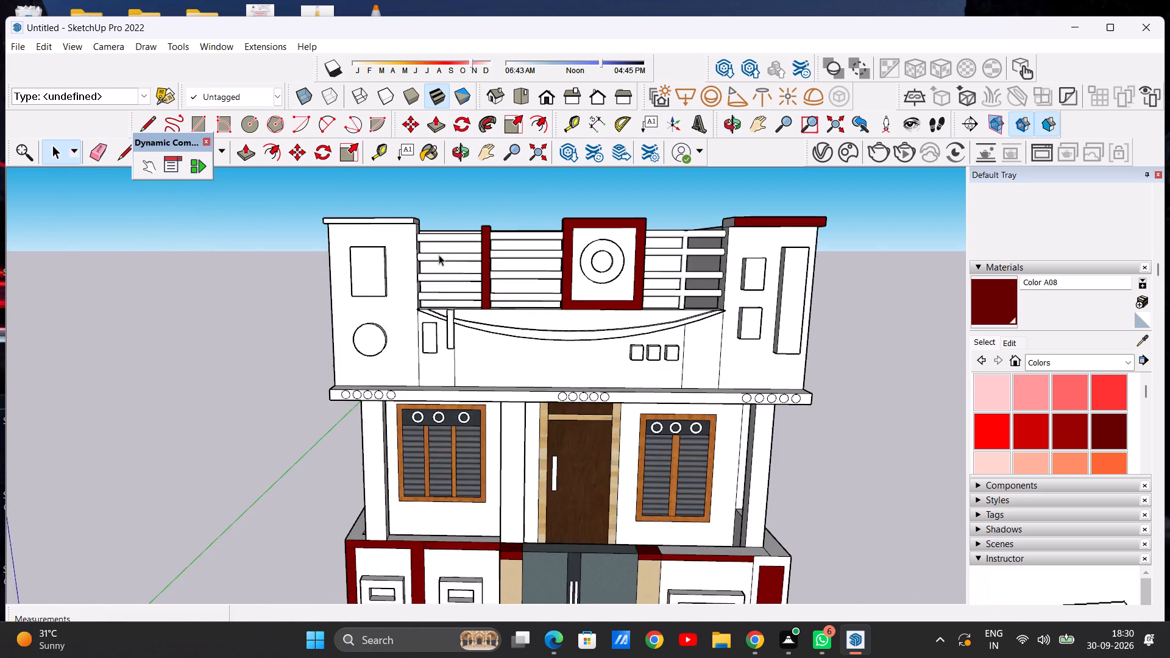
scroll(505, 263, "up", 5)
scroll(422, 270, "down", 11)
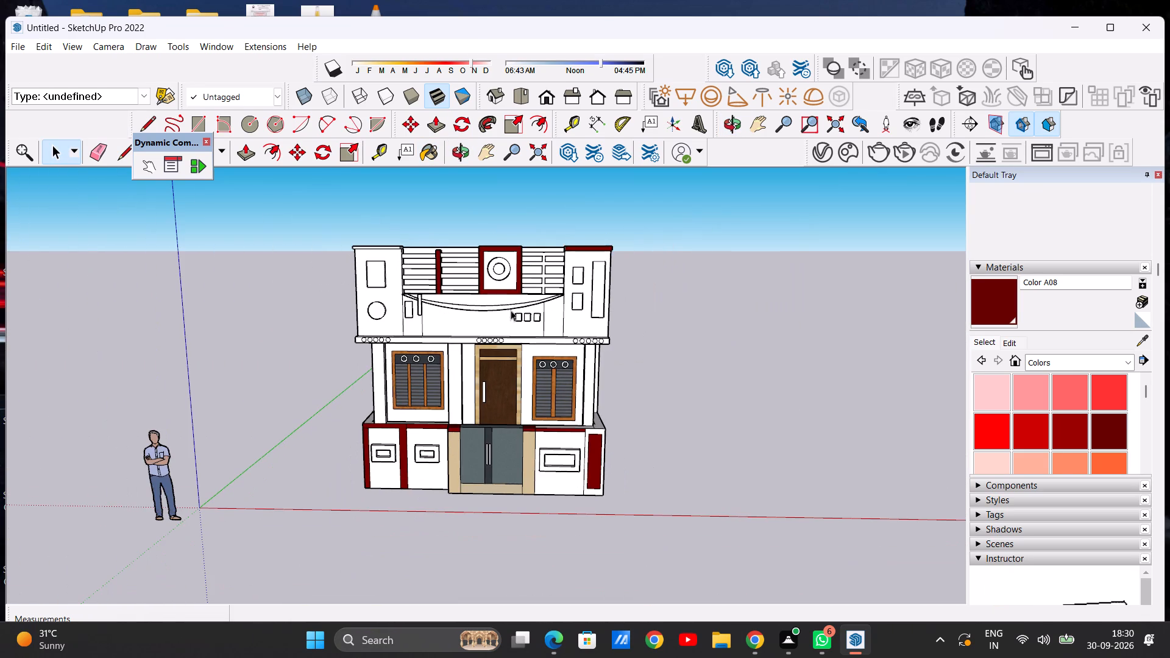
middle_click_drag(513, 324, 520, 280)
scroll(464, 271, "up", 5)
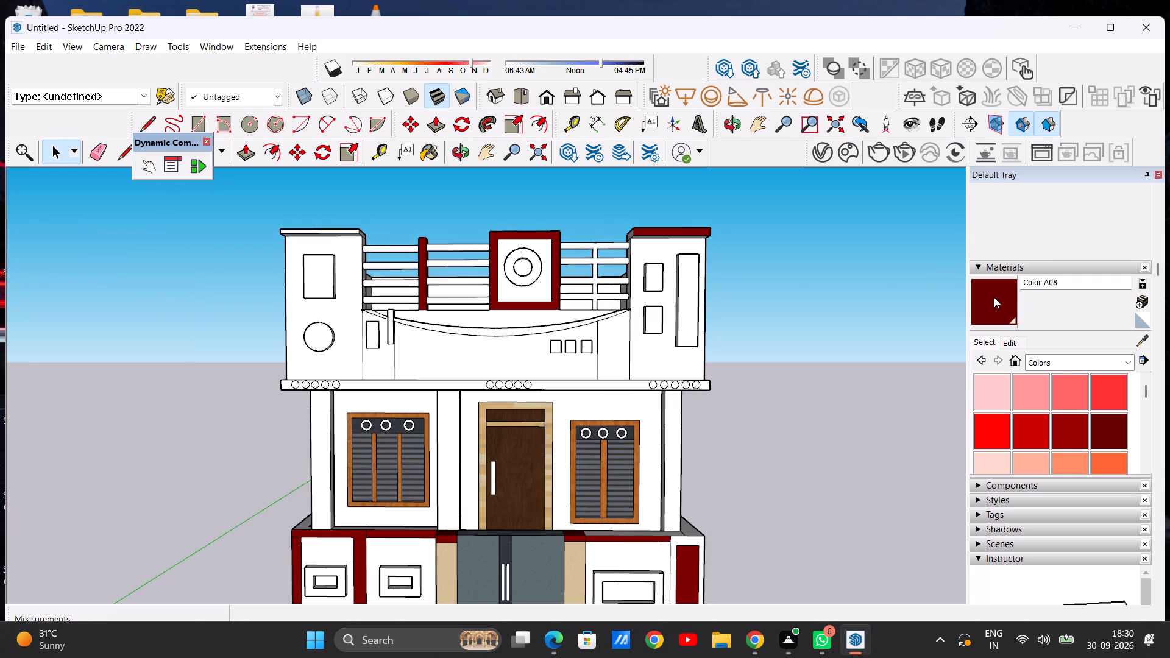
left_click(994, 297)
scroll(272, 252, "up", 6)
middle_click_drag(324, 285, 552, 400)
scroll(466, 296, "up", 6)
left_click(363, 261)
Paint the cap's inner side edge, facing the railing, on the pillar with the round disc with Color A08.
scroll(370, 278, "down", 4)
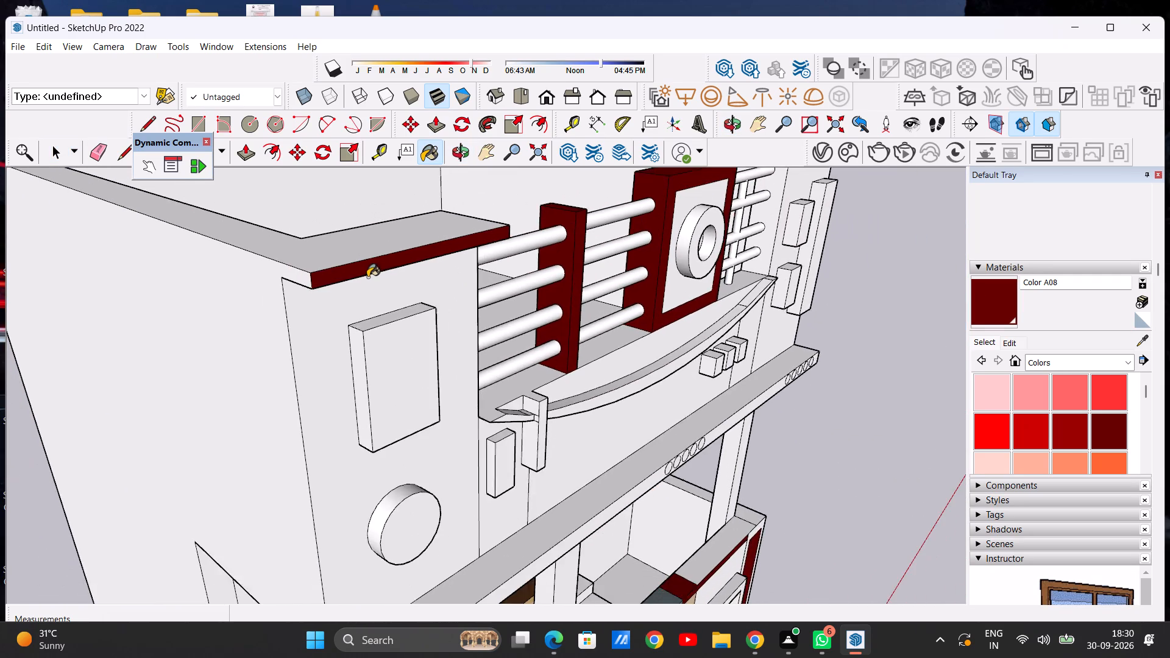
scroll(367, 277, "down", 4)
scroll(316, 266, "down", 7)
middle_click_drag(436, 238, 266, 249)
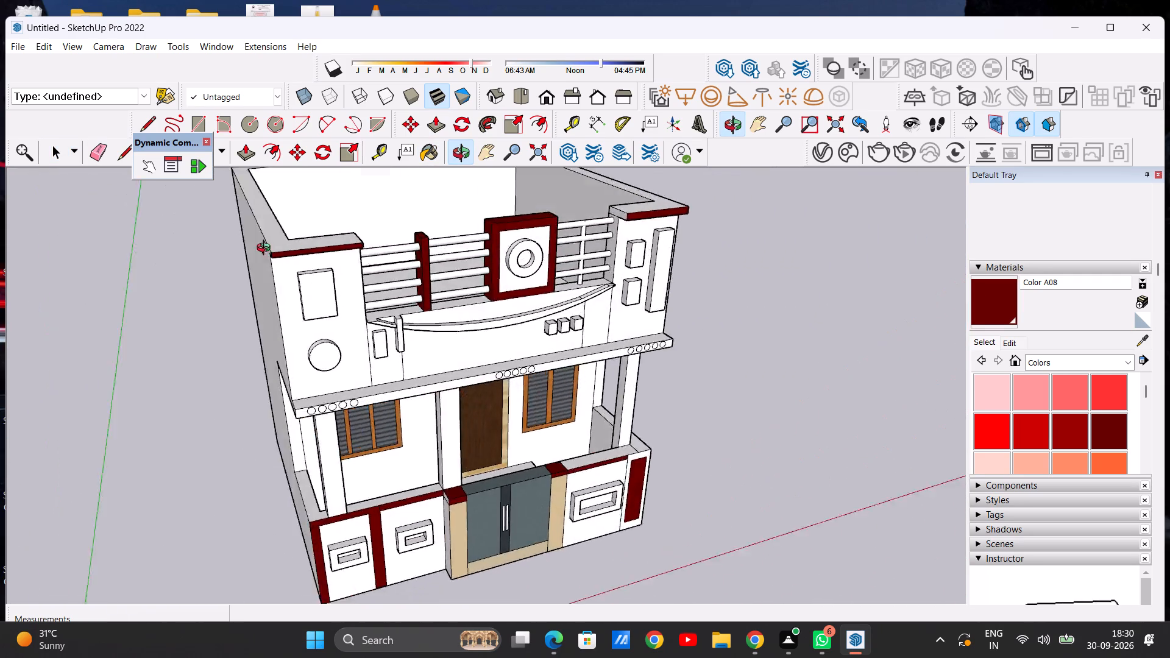
middle_click_drag(266, 249, 16, 262)
scroll(395, 205, "up", 12)
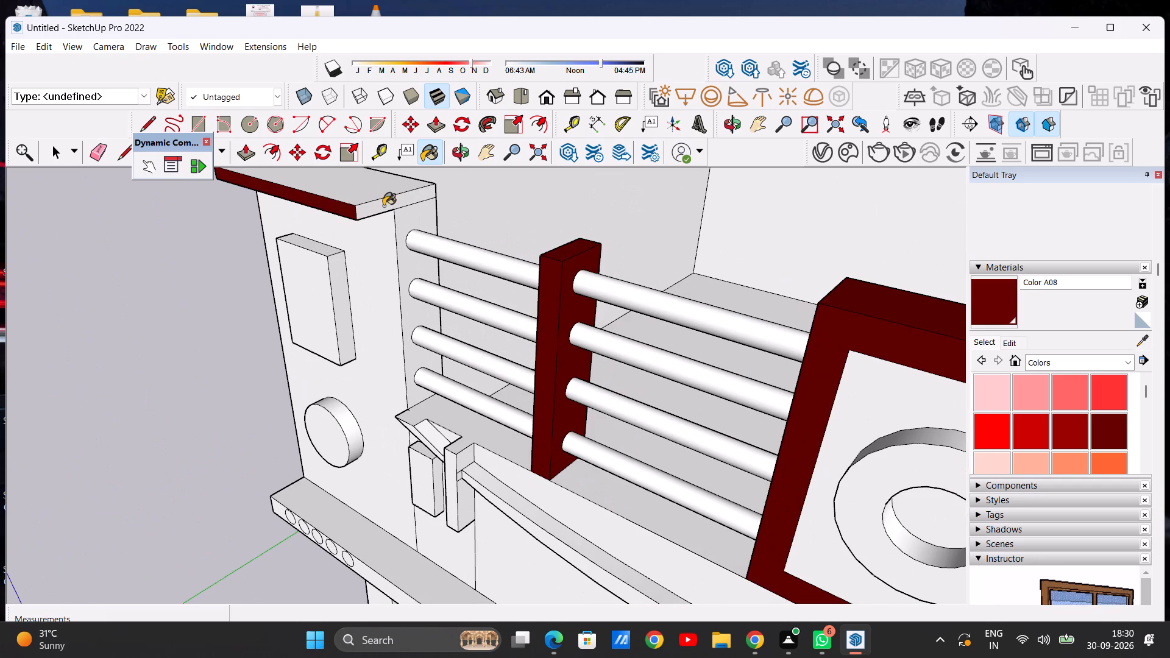
left_click(383, 206)
Paint the inner side edge of the cap on the pillar with the two small boxes and tall strip with Color A08.
scroll(384, 244, "down", 13)
middle_click_drag(338, 235, 450, 188)
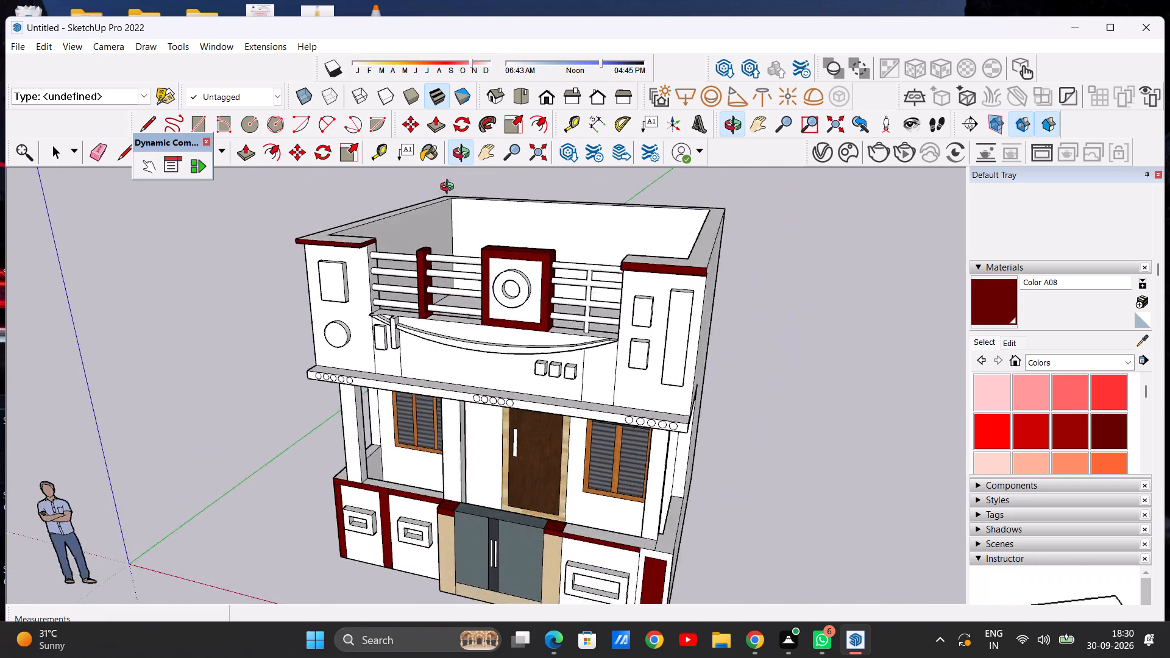
middle_click_drag(450, 188, 478, 147)
middle_click_drag(208, 320, 266, 306)
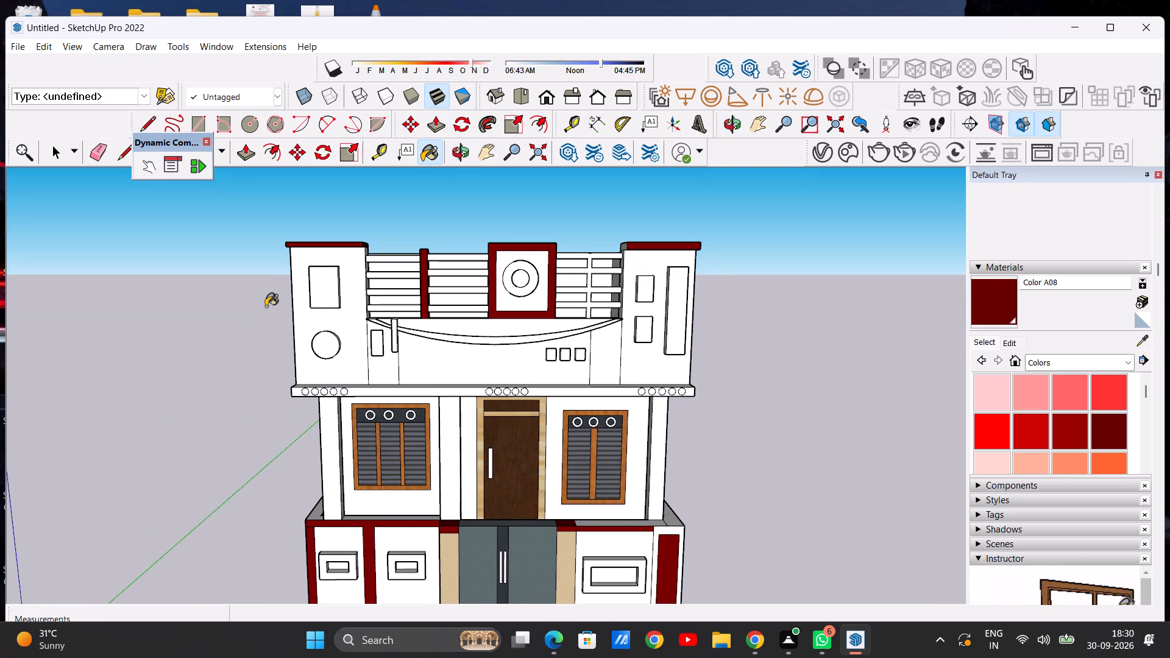
middle_click_drag(511, 246, 622, 255)
scroll(618, 242, "up", 13)
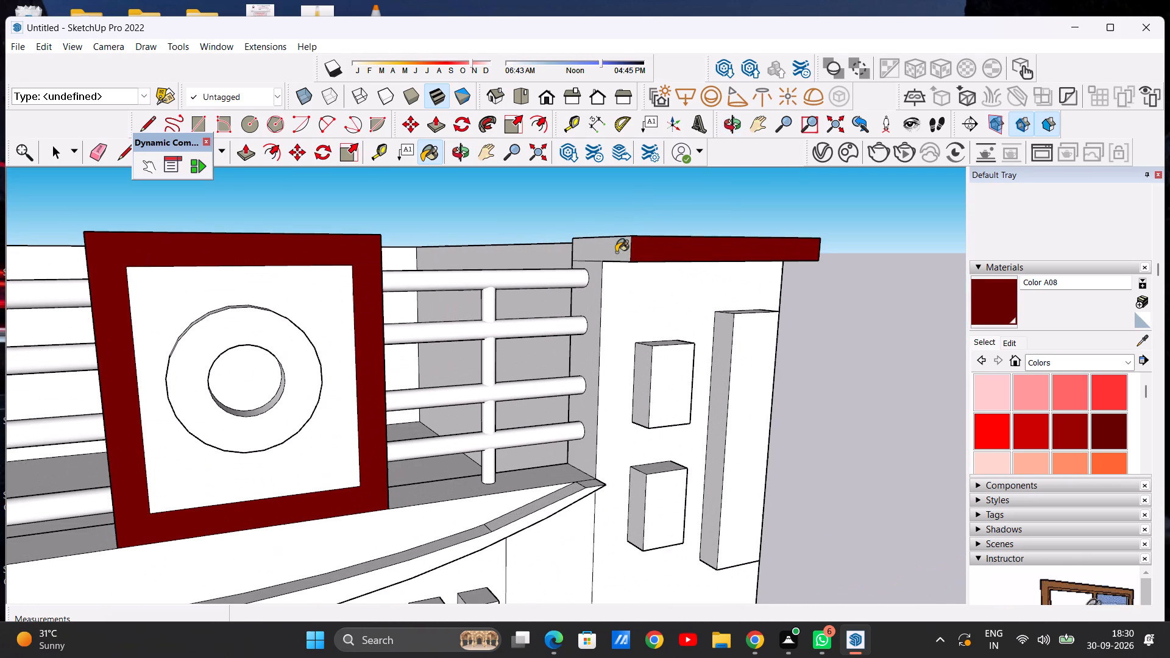
left_click(608, 251)
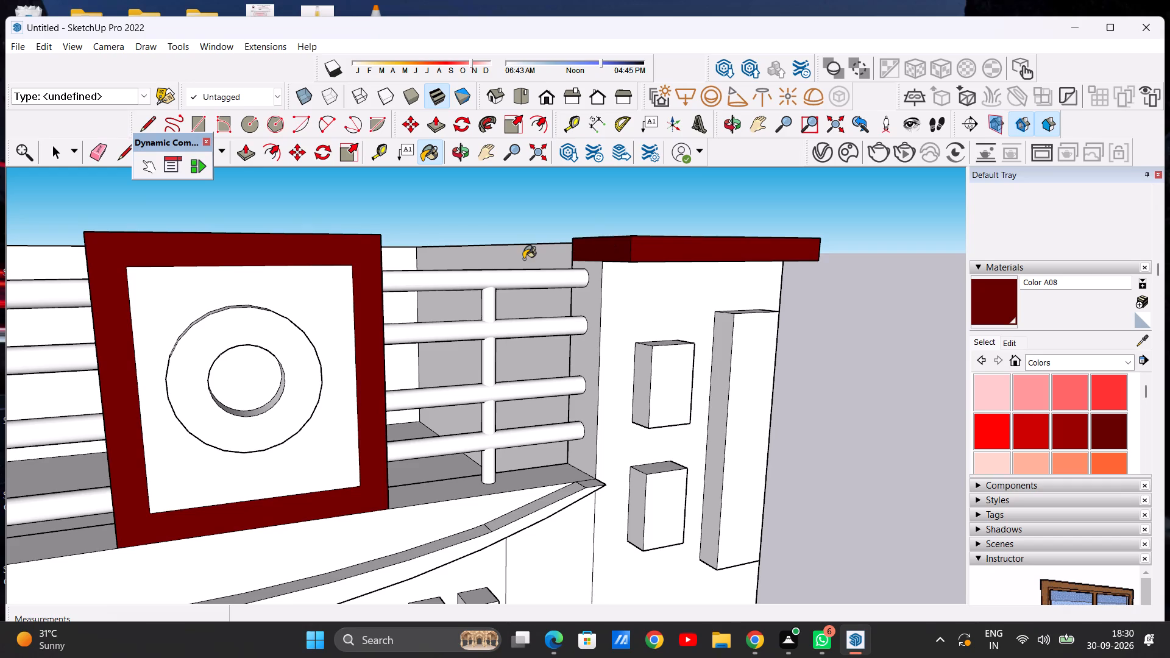
Examine the painted parapet from the side and the whole house from the front.
scroll(604, 272, "down", 4)
middle_click_drag(648, 260, 216, 248)
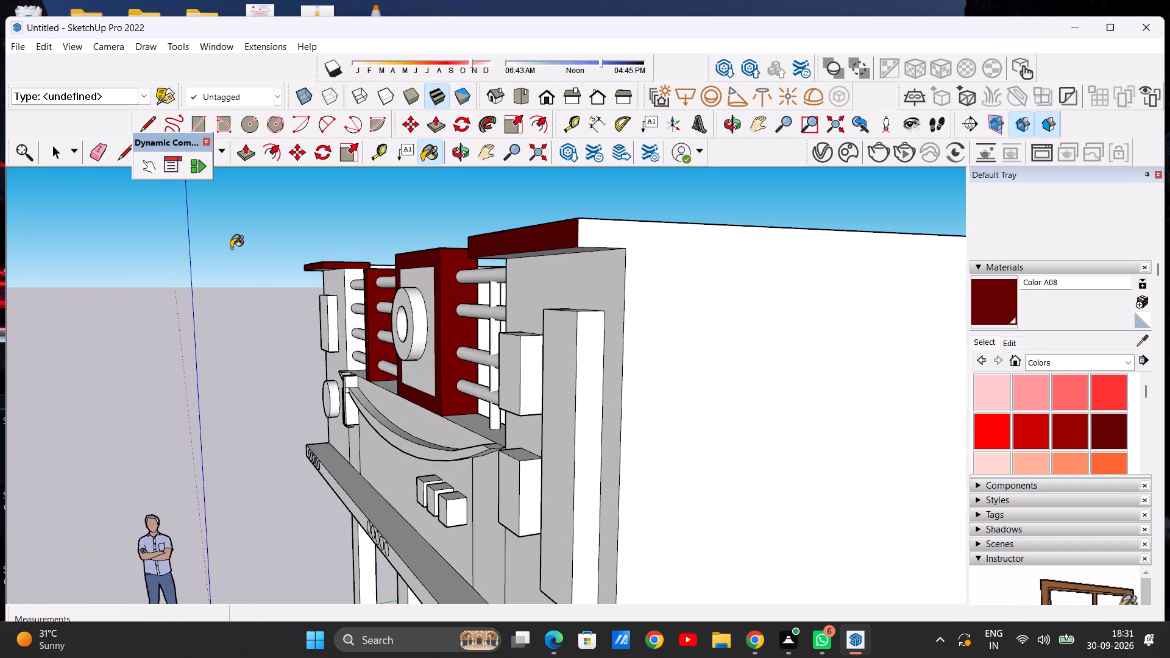
key("space")
scroll(438, 333, "down", 9)
middle_click_drag(318, 299, 637, 291)
scroll(472, 293, "down", 7)
scroll(489, 367, "up", 2)
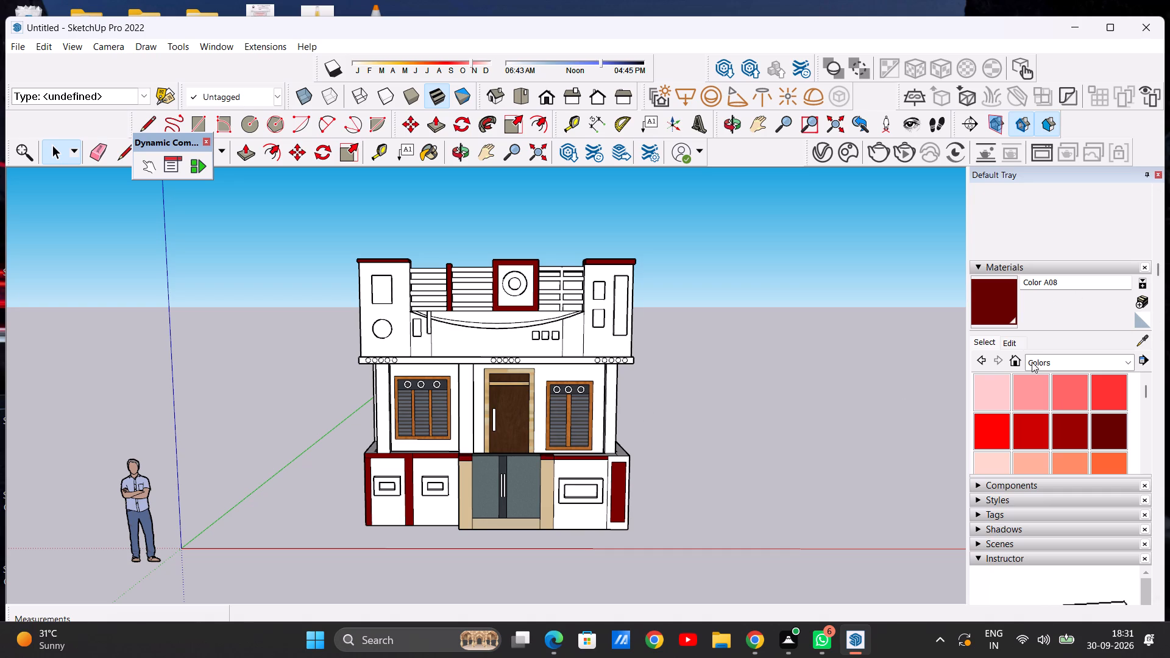
Paint the front band of the ledge below the parapet with Formica Speckled Grey from the Synthetic Surfaces materials.
left_click(985, 340)
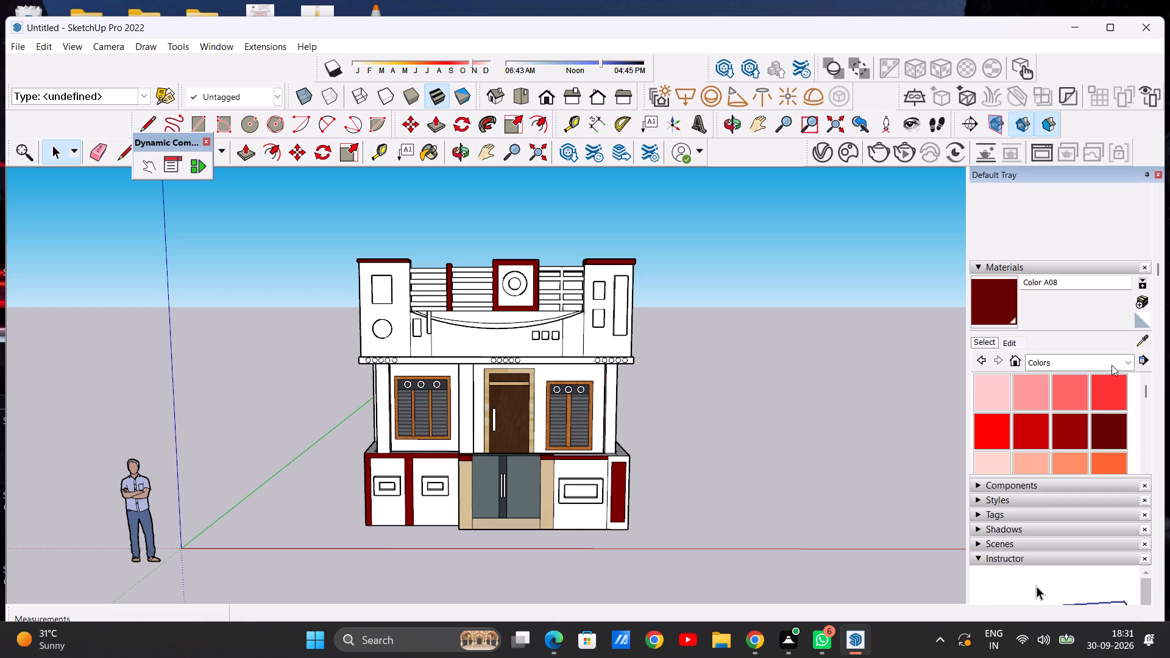
left_click(1133, 361)
left_click(1088, 507)
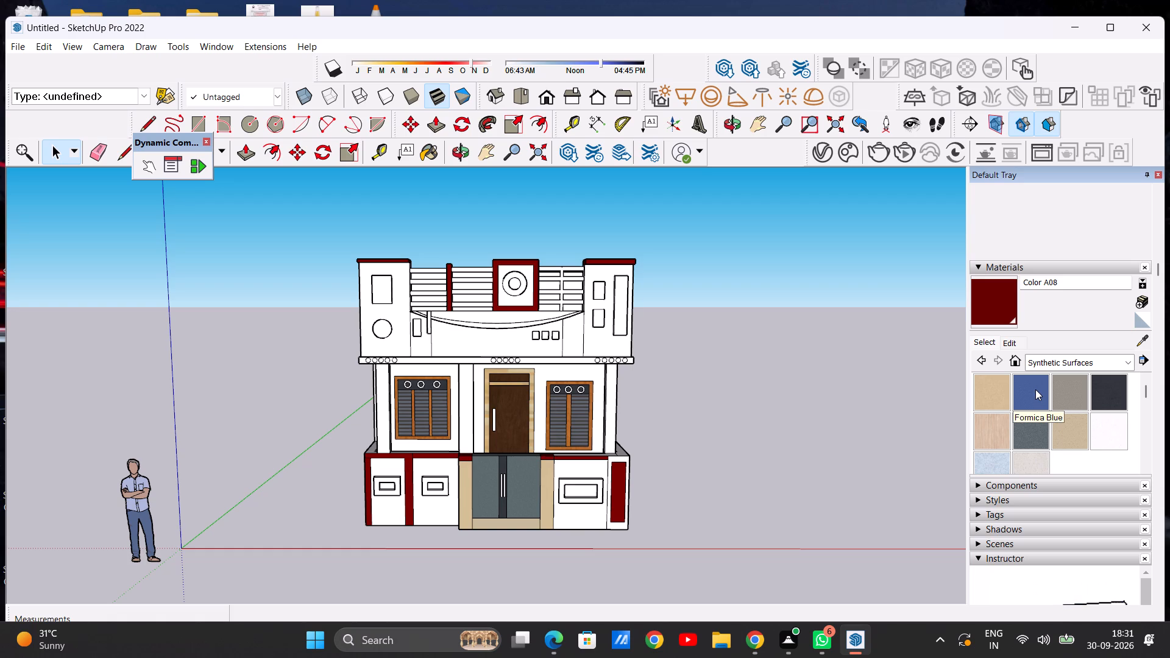
left_click(1041, 423)
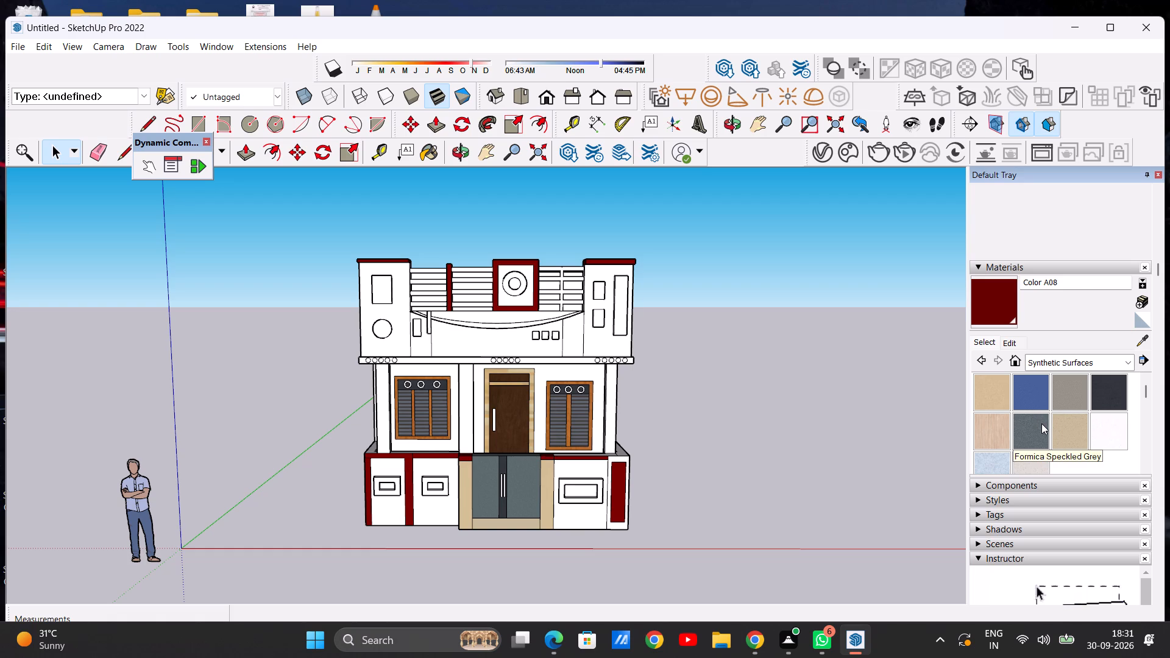
scroll(381, 363, "up", 13)
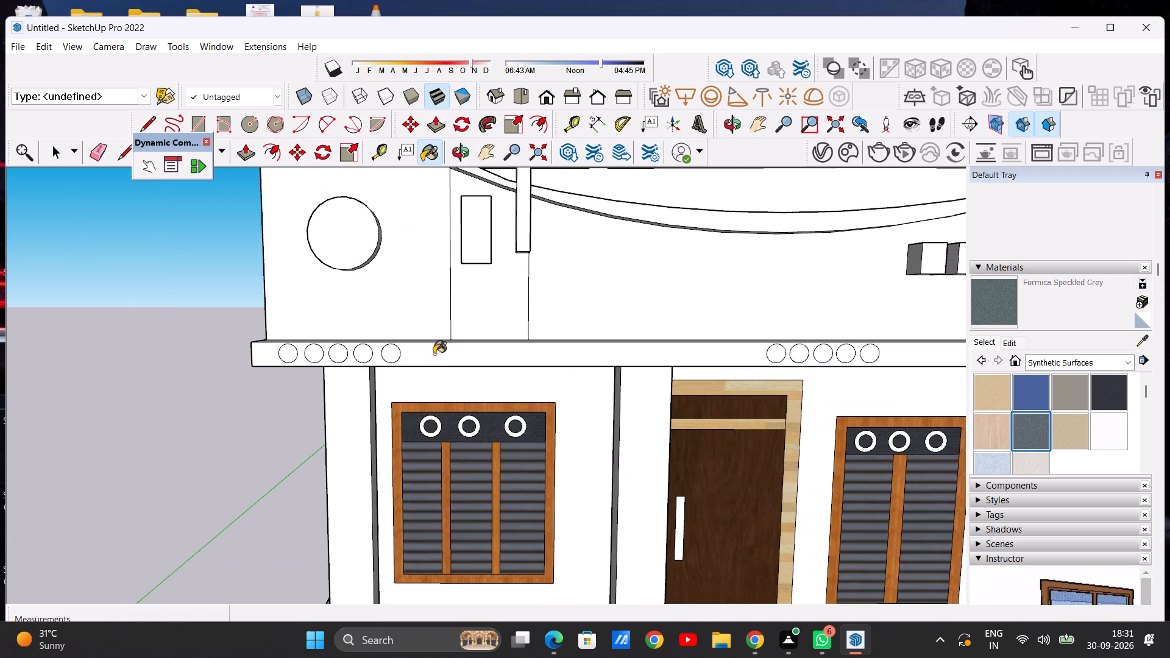
left_click(434, 354)
scroll(395, 401, "down", 16)
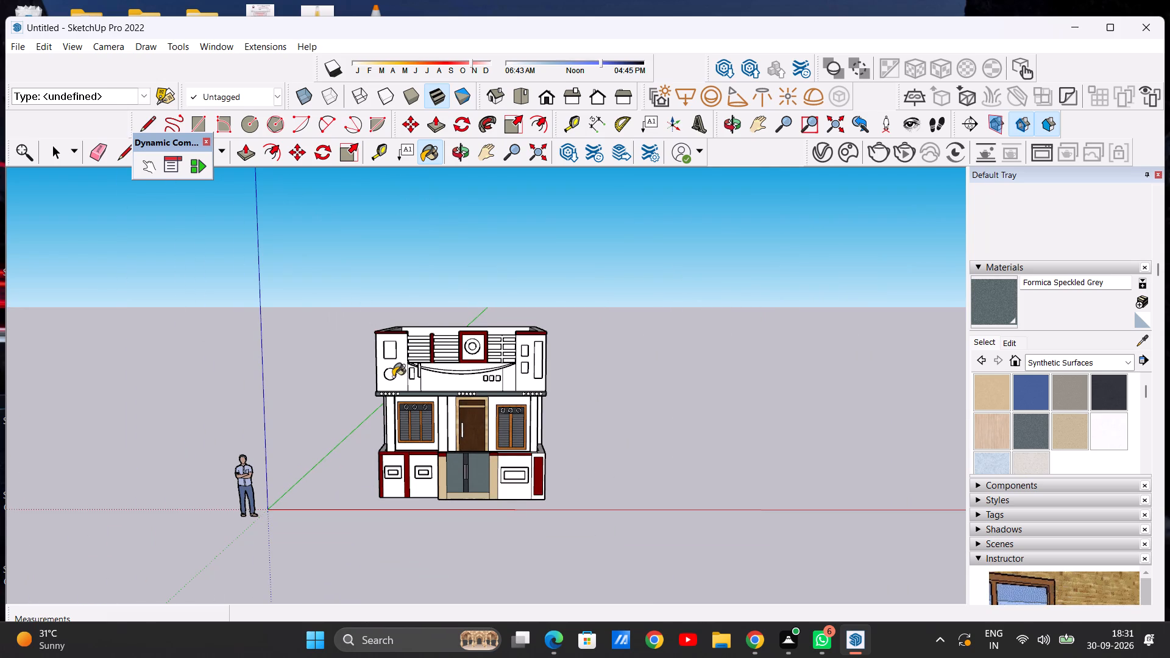
Paint the front faces of the rectangular panel and round disc on the parapet pillar with Formica Speckled Grey.
scroll(381, 381, "up", 7)
left_click(408, 307)
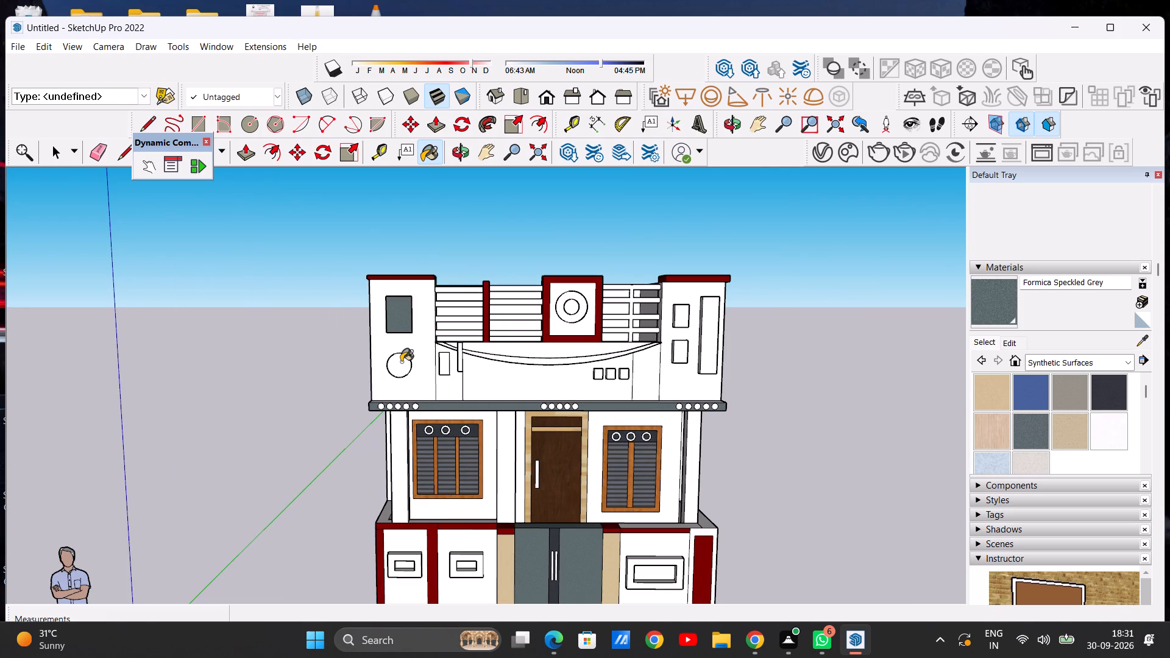
left_click(398, 367)
Paint the outer side and top faces of the pillar's rectangular panel with Formica Speckled Grey.
scroll(398, 356, "down", 2)
scroll(349, 345, "up", 7)
middle_click_drag(385, 333, 389, 334)
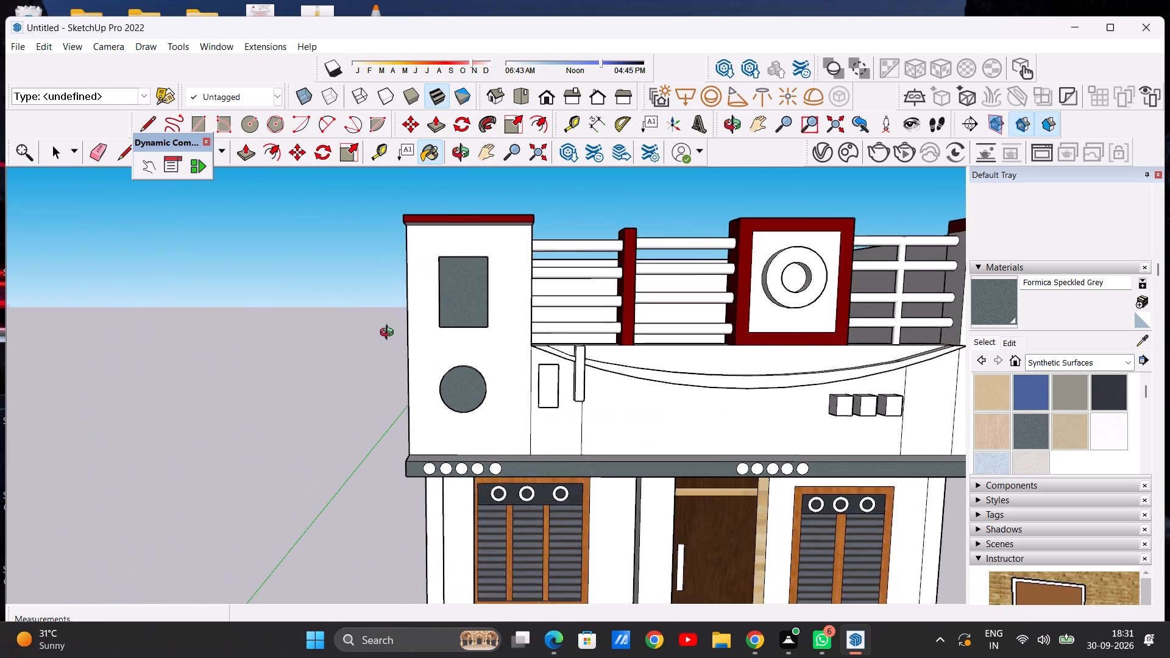
middle_click_drag(389, 334, 582, 408)
scroll(497, 302, "up", 10)
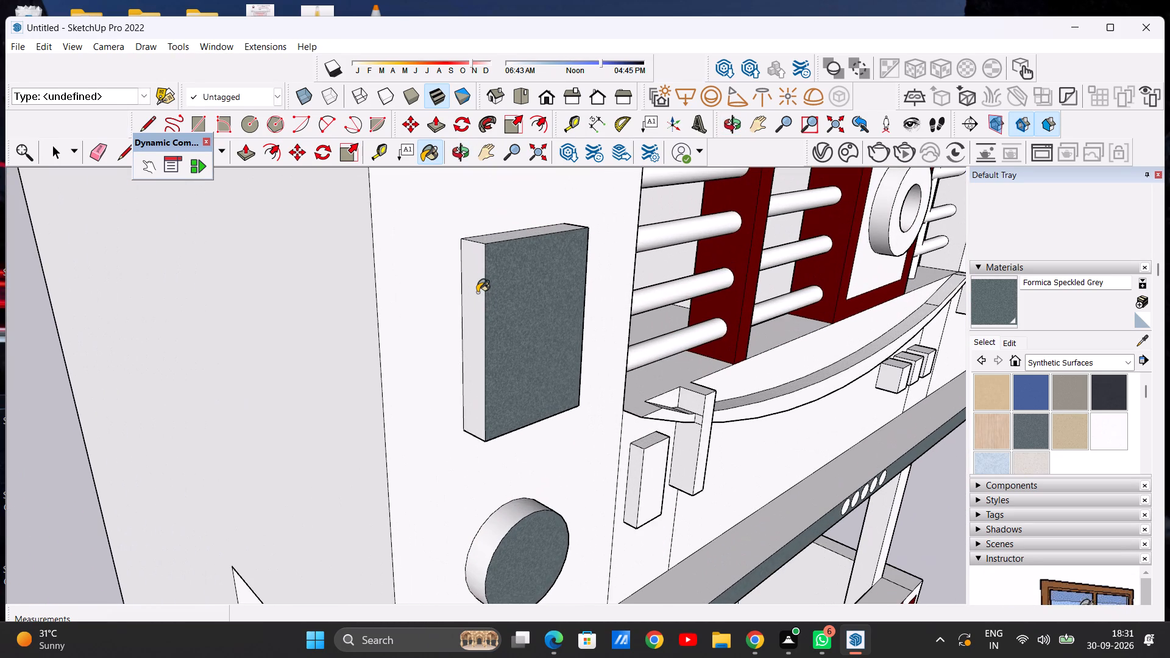
left_click(477, 292)
middle_click_drag(498, 262, 505, 370)
scroll(525, 398, "up", 4)
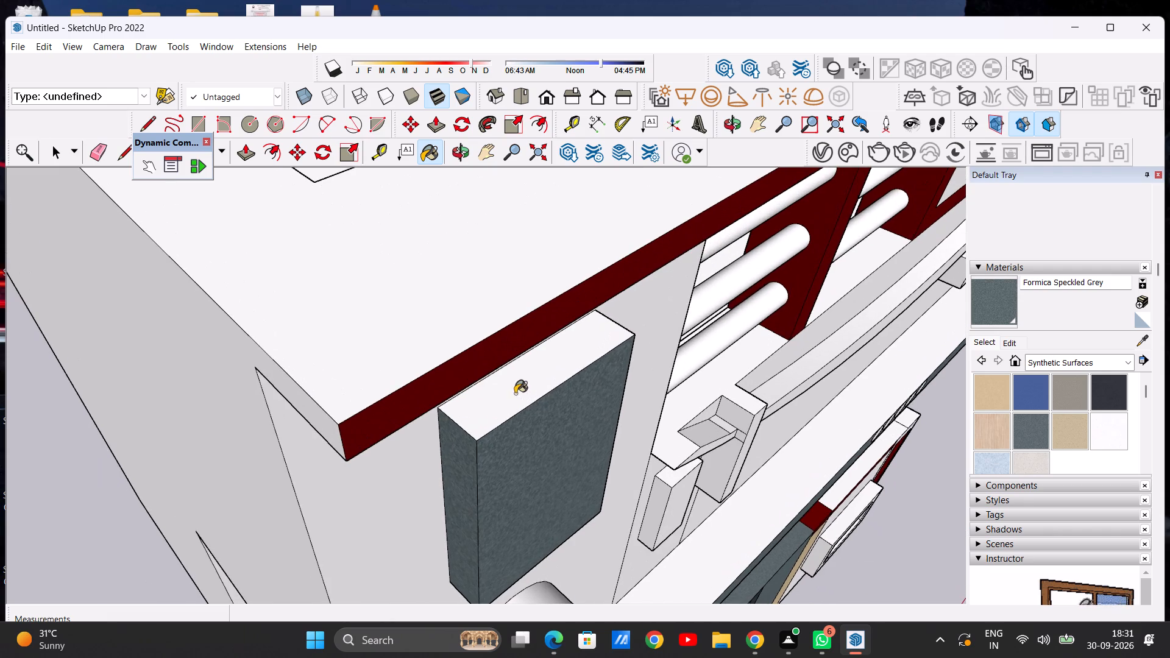
left_click(515, 394)
scroll(399, 373, "down", 19)
Paint the railing-facing side and the underside of the same rectangular panel with Formica Speckled Grey.
middle_click_drag(483, 391, 96, 300)
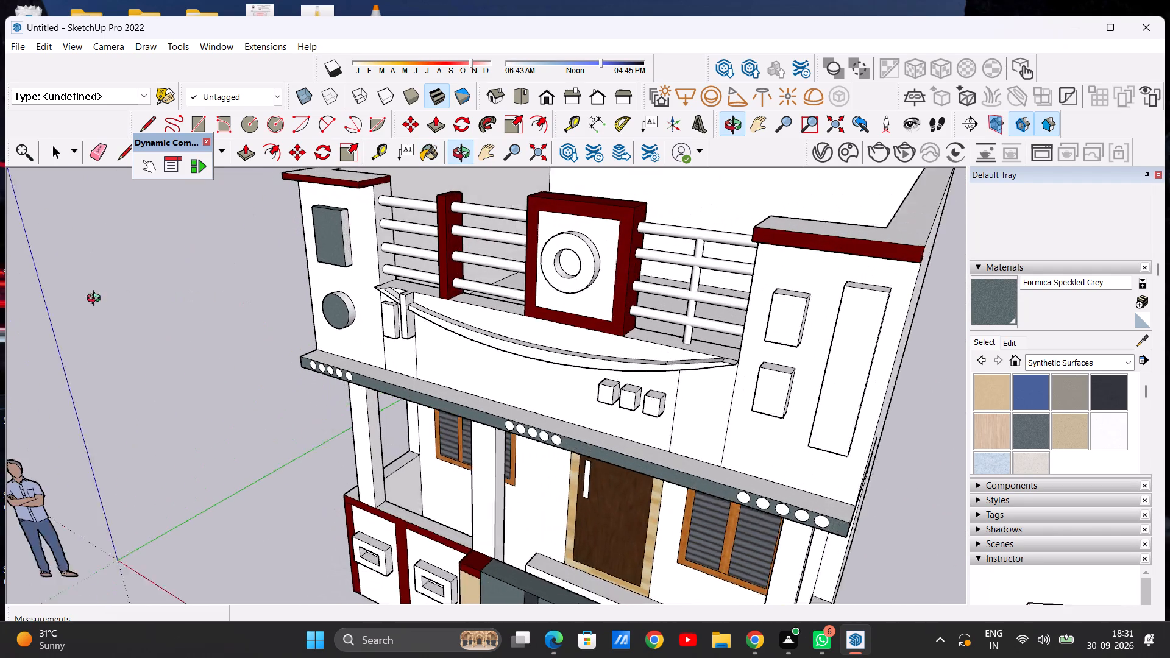
middle_click_drag(96, 300, 98, 300)
scroll(347, 247, "up", 12)
left_click(316, 253)
scroll(397, 367, "down", 16)
middle_click_drag(309, 418, 368, 274)
scroll(407, 369, "up", 9)
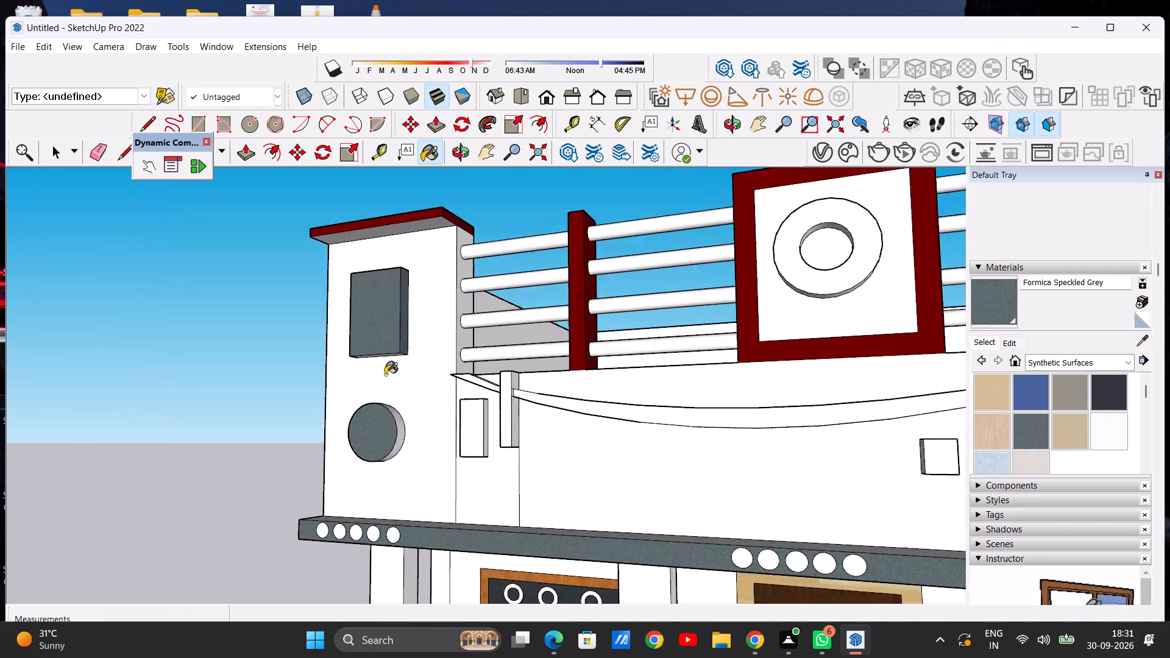
scroll(385, 375, "up", 9)
middle_click_drag(388, 384, 393, 294)
scroll(470, 345, "up", 6)
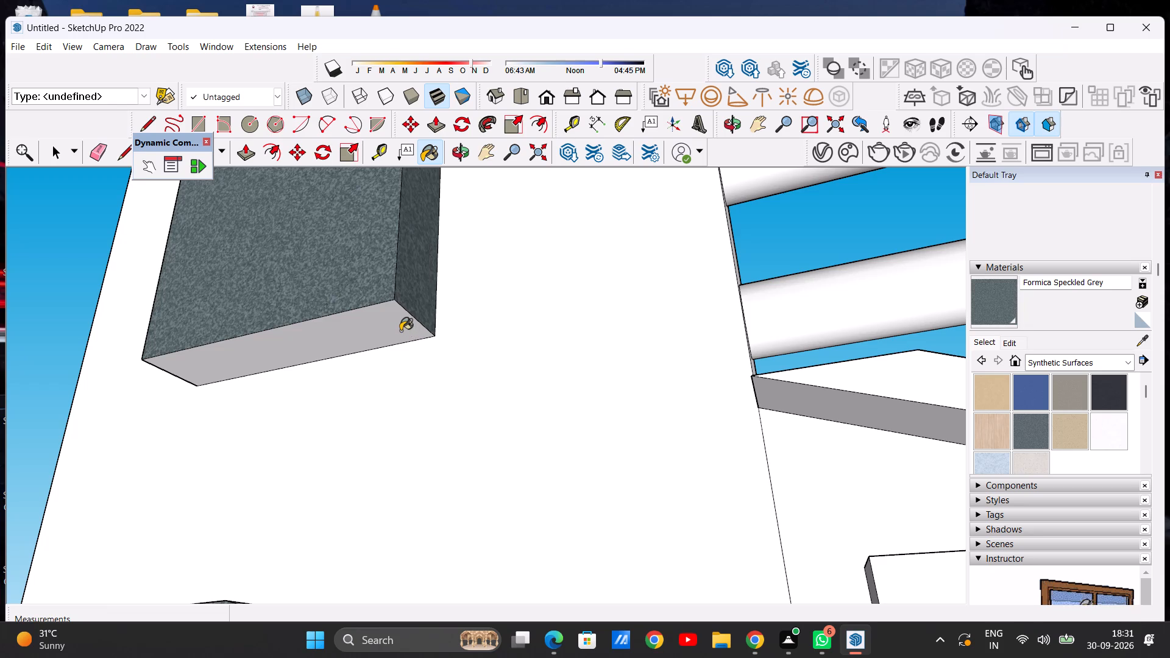
left_click(400, 331)
scroll(405, 342, "down", 17)
Paint the rim of the round disc below the rectangular panel with Formica Speckled Grey.
scroll(407, 444, "up", 6)
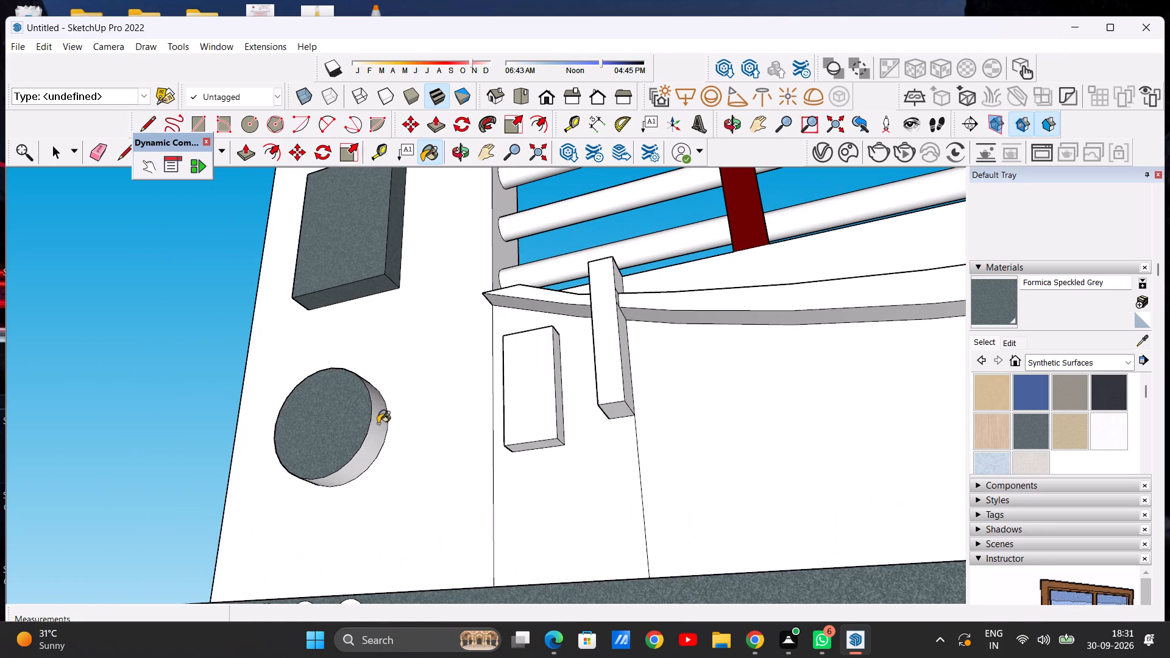
left_click(372, 423)
scroll(372, 451, "down", 20)
scroll(372, 451, "down", 2)
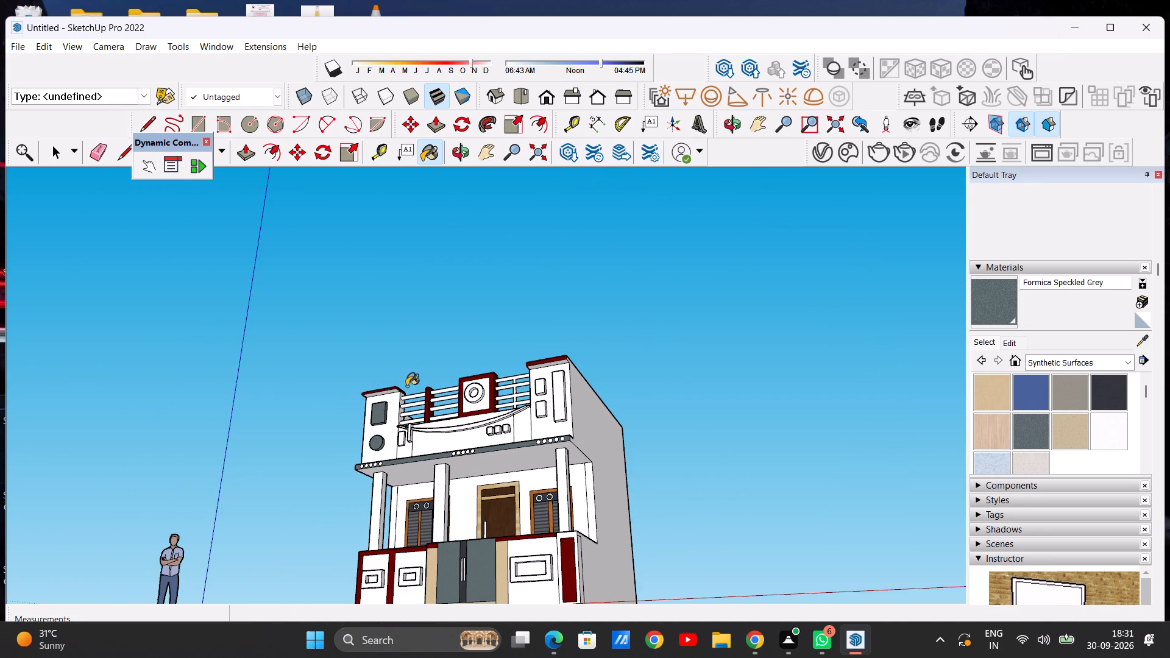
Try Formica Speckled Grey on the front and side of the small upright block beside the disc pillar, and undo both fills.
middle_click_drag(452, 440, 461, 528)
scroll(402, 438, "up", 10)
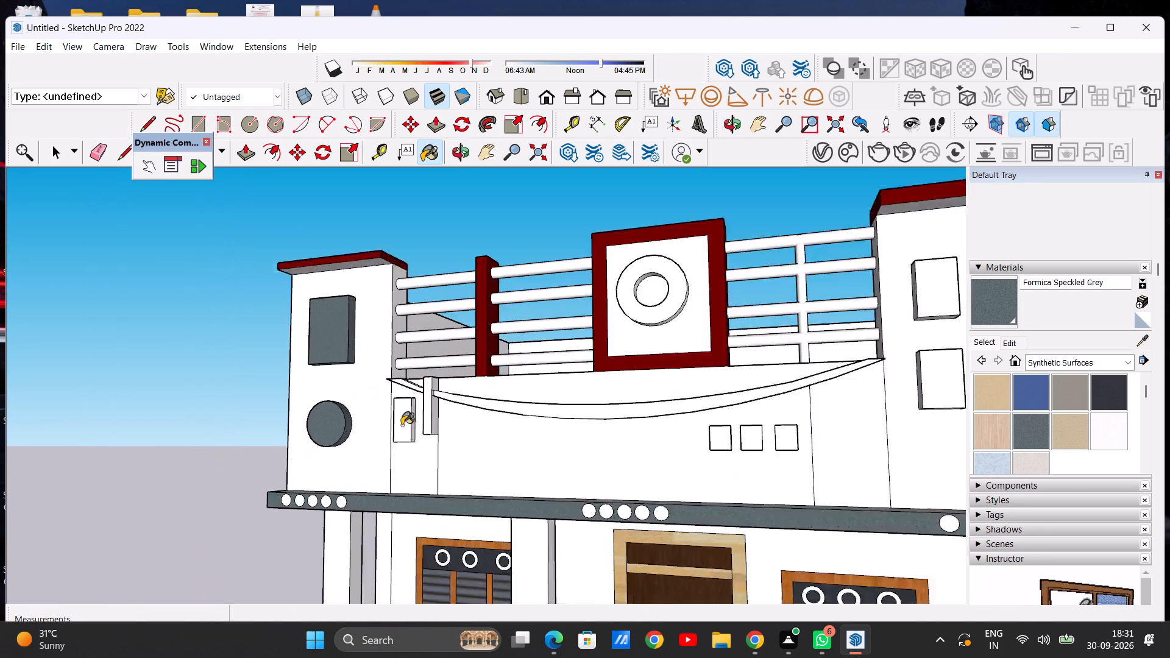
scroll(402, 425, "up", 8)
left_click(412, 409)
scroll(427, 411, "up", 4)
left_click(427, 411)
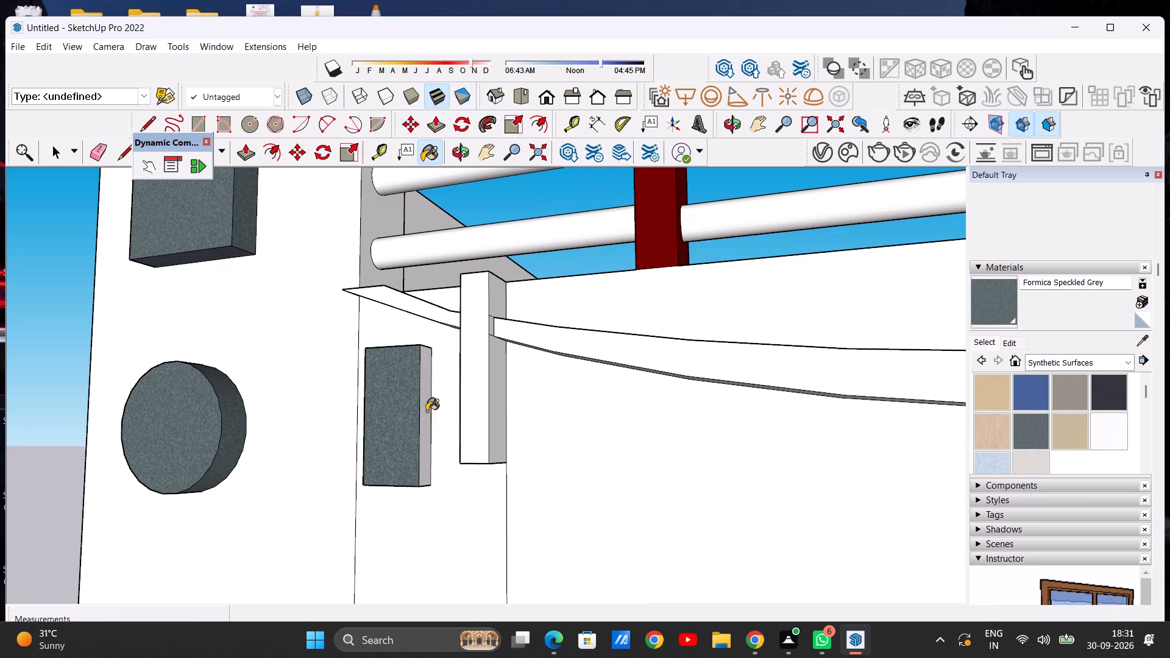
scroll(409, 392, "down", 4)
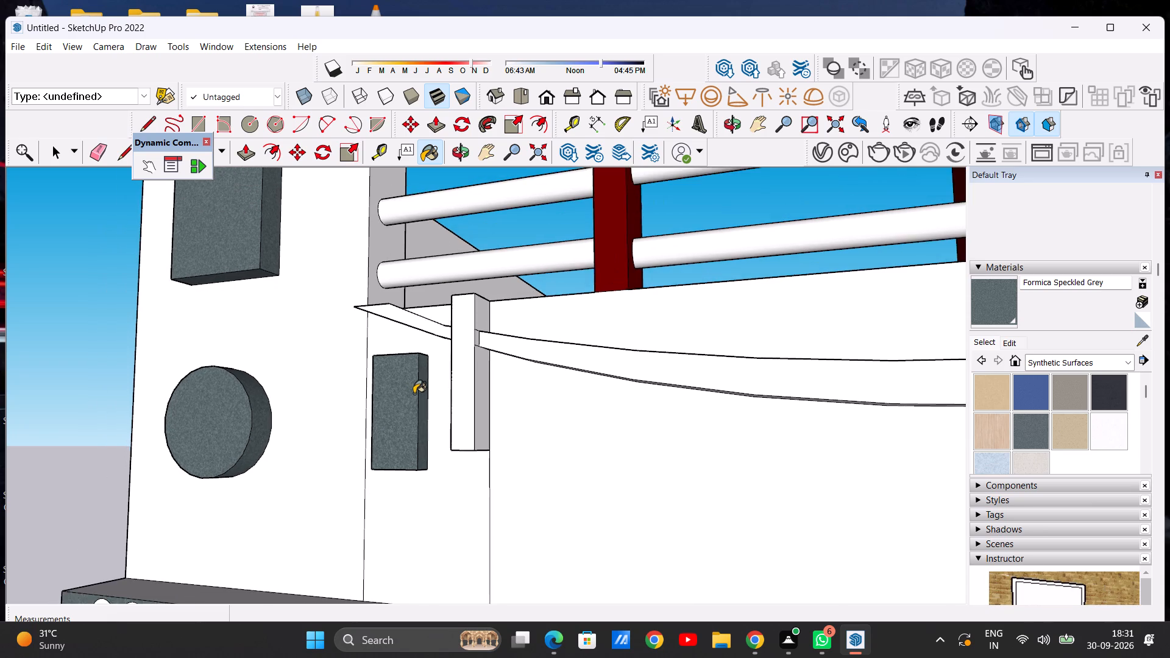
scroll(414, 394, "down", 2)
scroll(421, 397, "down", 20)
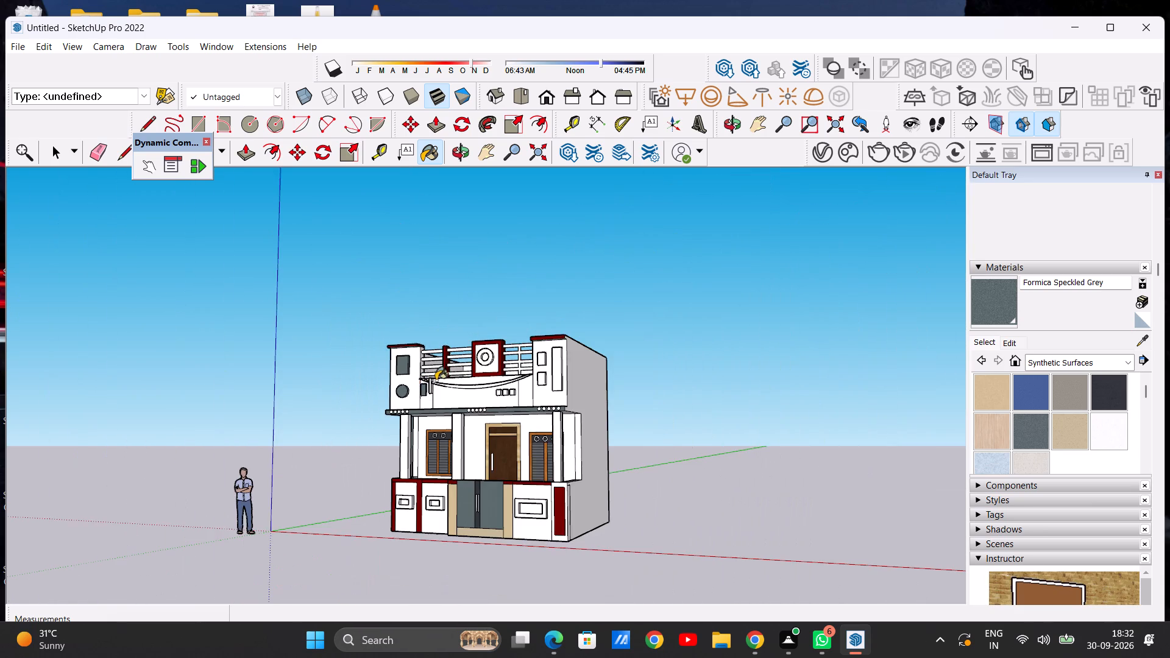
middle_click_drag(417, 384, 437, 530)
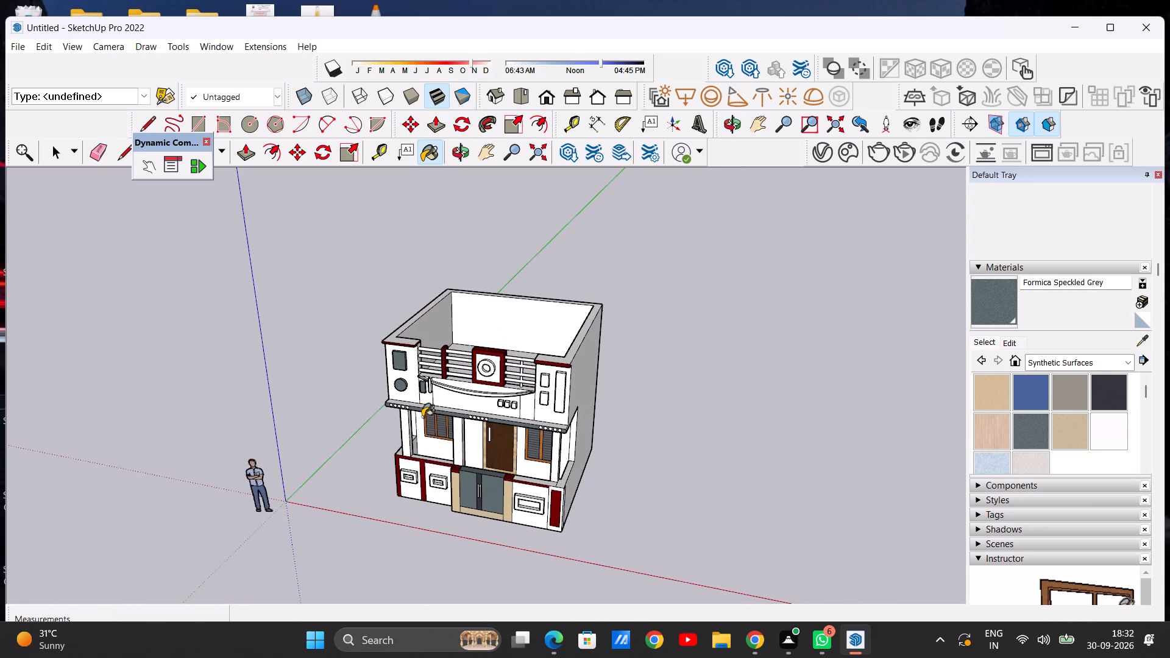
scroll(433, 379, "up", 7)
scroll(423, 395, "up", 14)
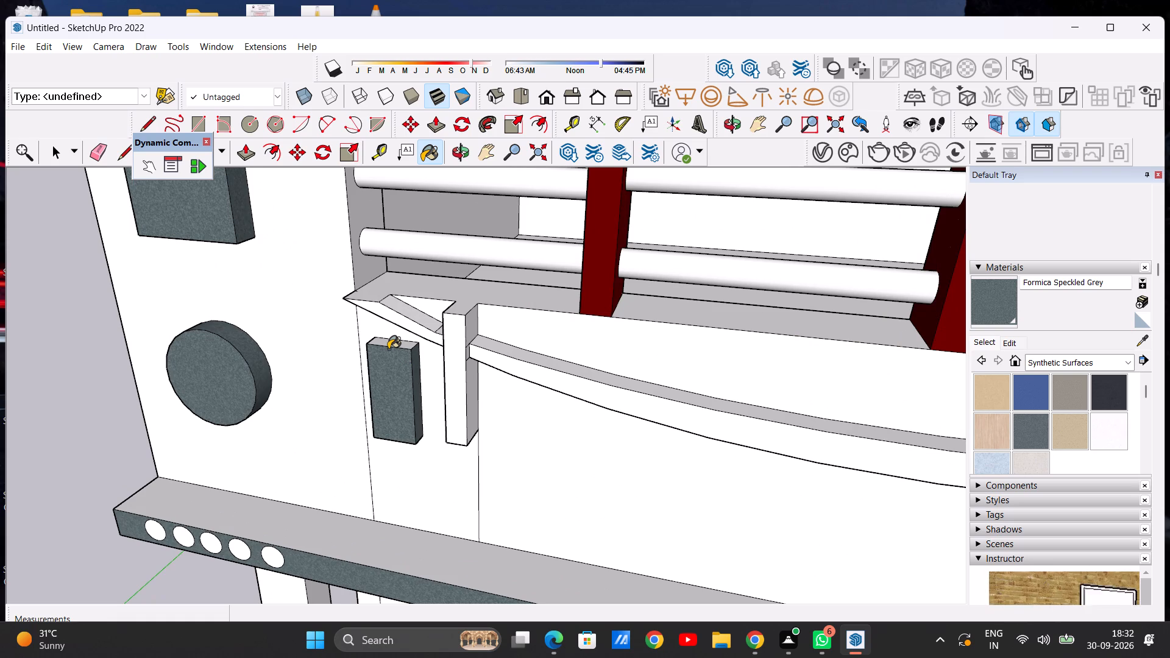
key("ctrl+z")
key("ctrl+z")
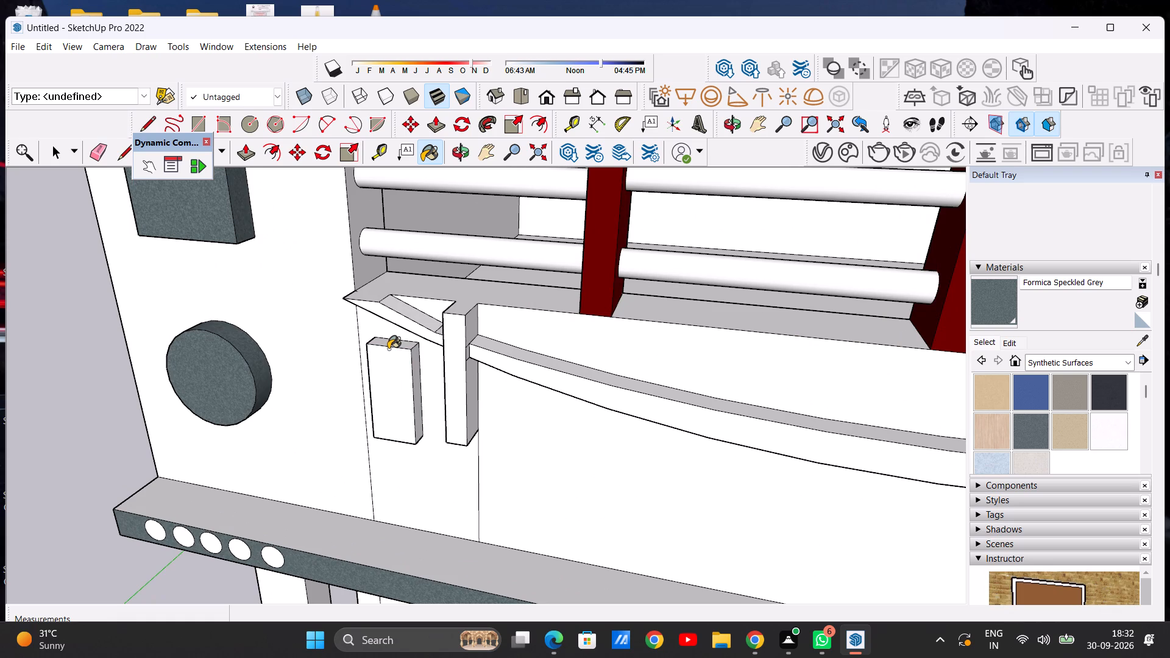
Paint the front, top and strip-facing side of the small upright block beside the disc pillar with Formica Blue.
left_click(1027, 395)
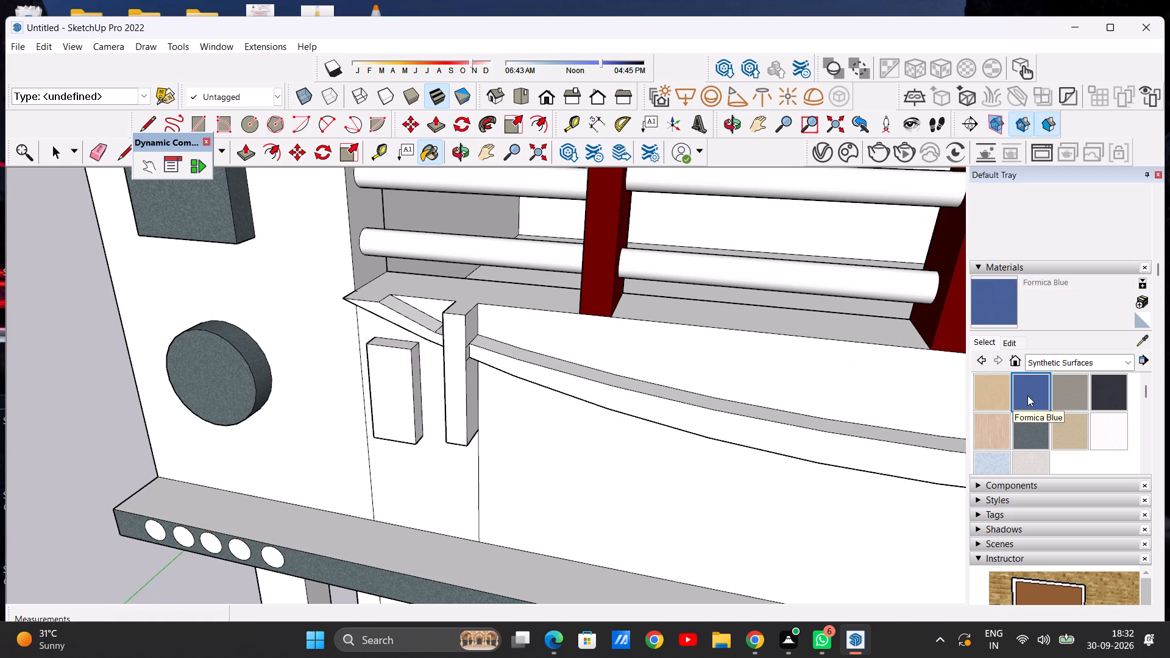
scroll(398, 372, "up", 6)
left_click(396, 372)
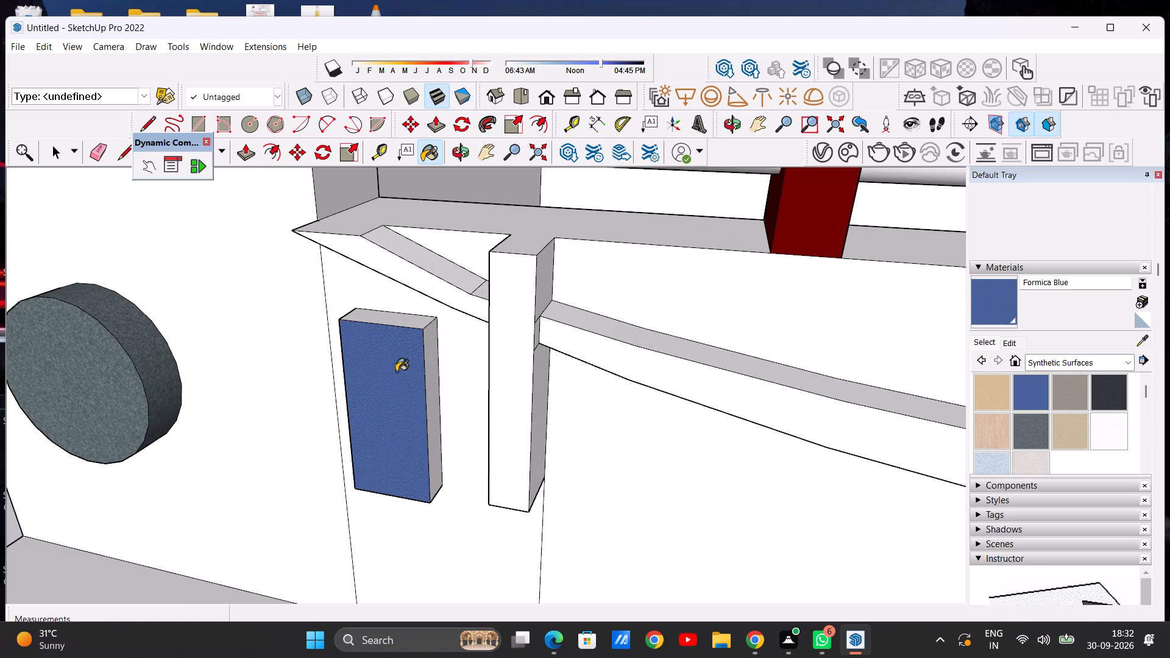
middle_click_drag(399, 326, 409, 406)
scroll(385, 350, "up", 4)
left_click(385, 338)
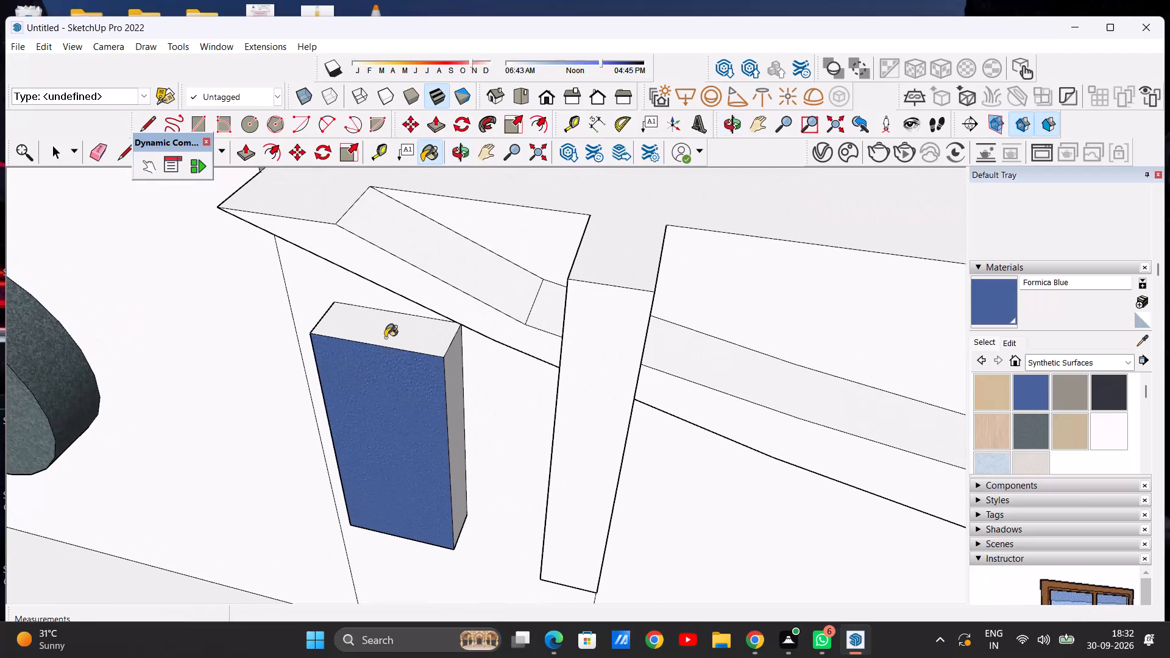
left_click(452, 395)
scroll(424, 348, "down", 7)
Paint the pillar-facing side and the underside of the same small upright block with Formica Blue.
middle_click_drag(368, 354, 553, 328)
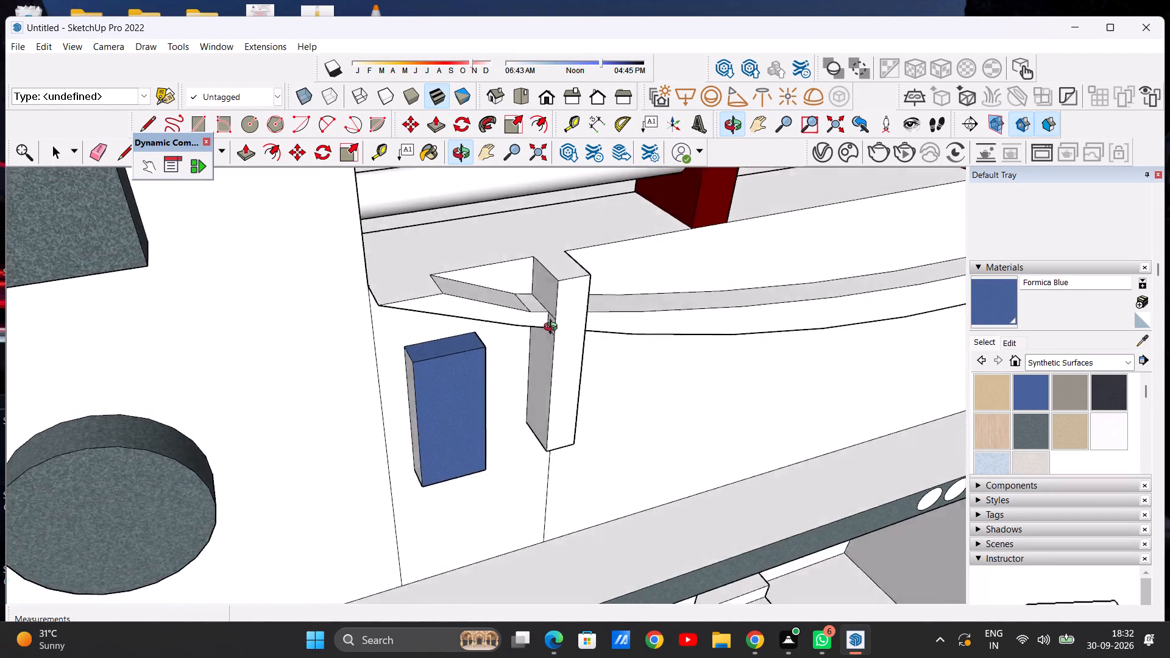
middle_click_drag(553, 328, 612, 315)
scroll(482, 389, "up", 4)
left_click(412, 395)
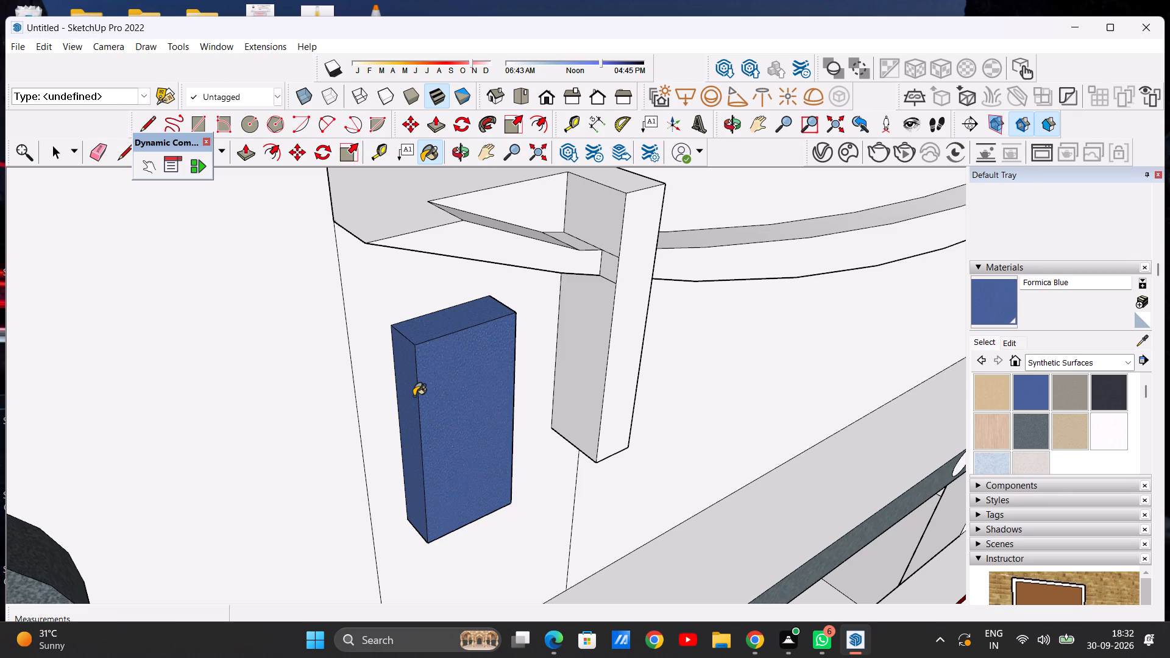
scroll(321, 343, "down", 14)
scroll(146, 351, "down", 8)
middle_click_drag(286, 380, 268, 255)
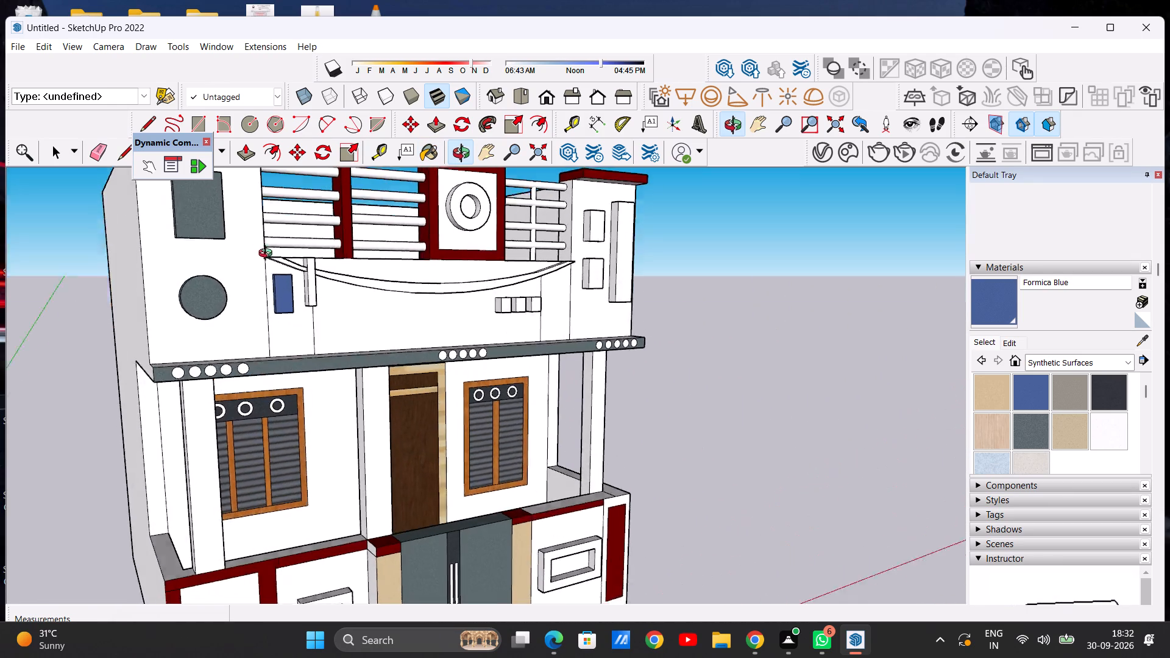
middle_click_drag(268, 255, 266, 249)
scroll(296, 319, "up", 7)
middle_click_drag(296, 322, 263, 260)
scroll(263, 258, "up", 15)
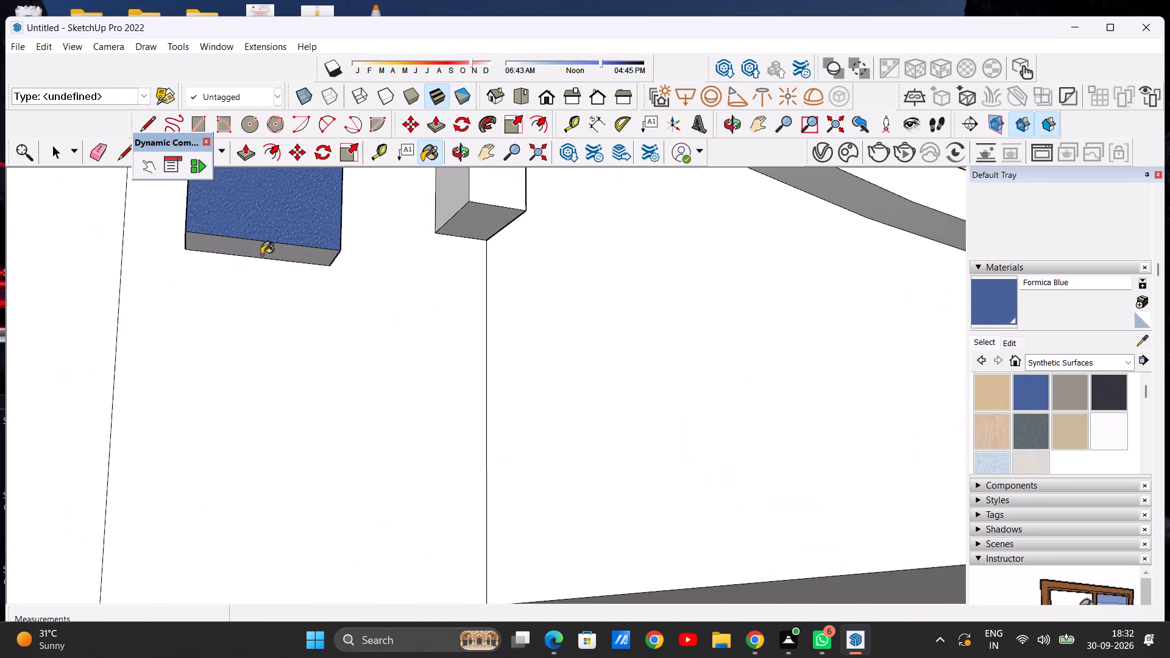
left_click(251, 253)
scroll(242, 330, "down", 20)
scroll(242, 330, "down", 10)
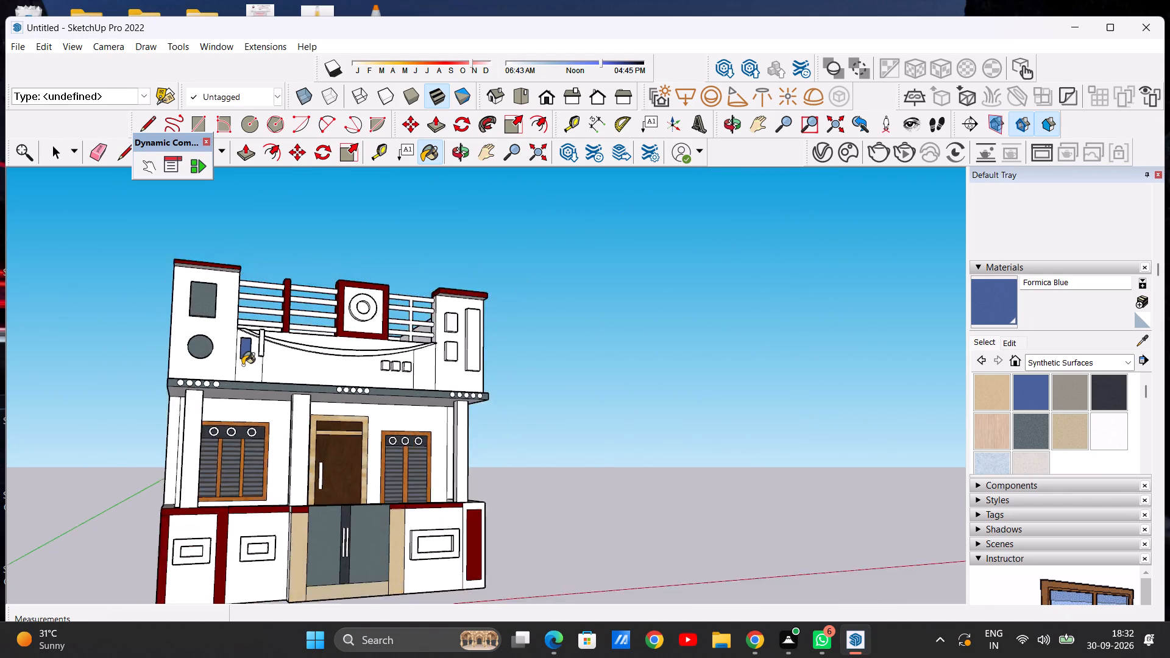
scroll(243, 365, "down", 4)
Paint the front faces of the tall strip and the two small boxes on the opposite parapet pillar with Formica Blue.
middle_click_drag(391, 333, 253, 392)
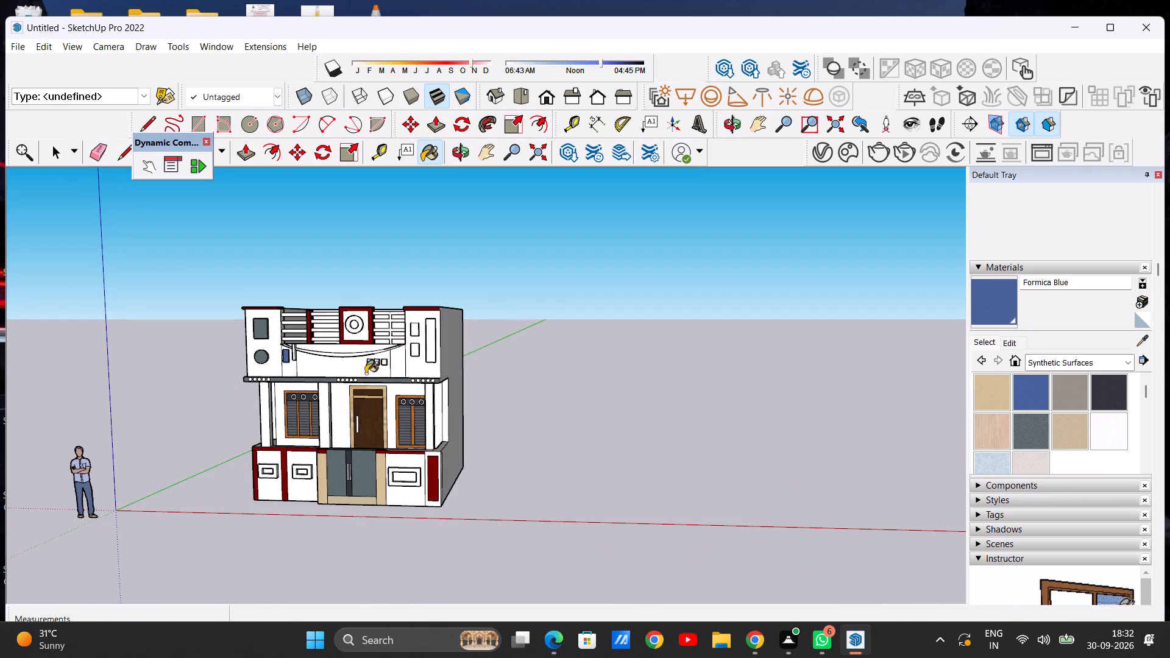
scroll(405, 342, "up", 12)
left_click(408, 338)
scroll(433, 343, "down", 4)
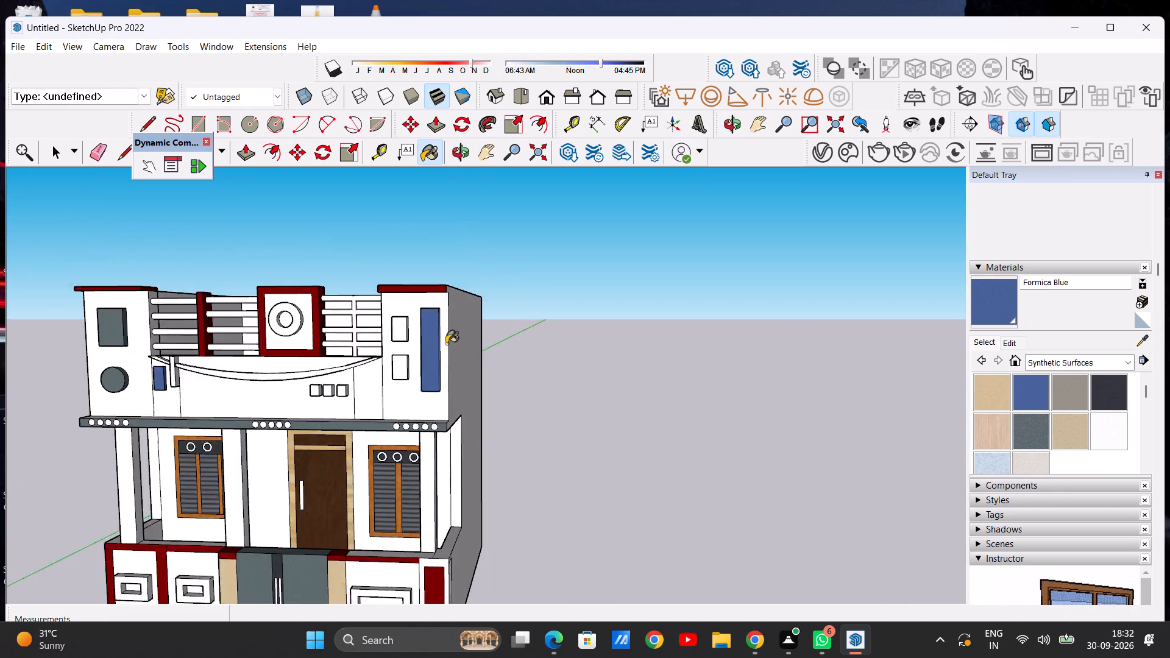
scroll(446, 344, "down", 6)
middle_click_drag(397, 352, 460, 349)
middle_click_drag(438, 339, 438, 347)
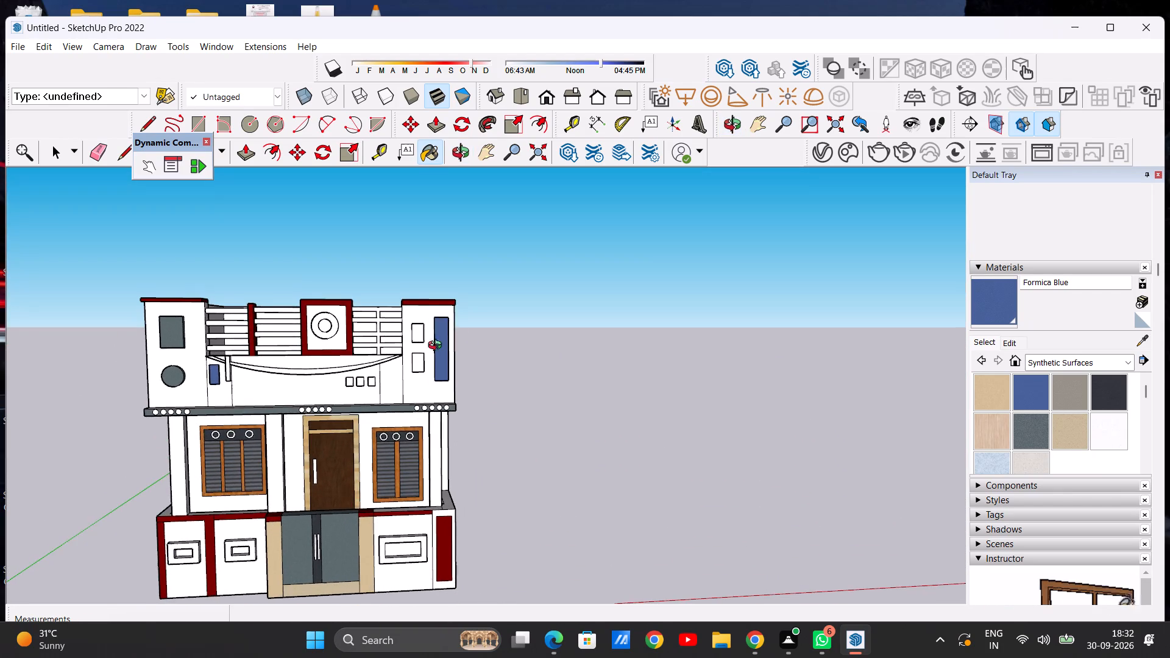
middle_click_drag(438, 347, 431, 378)
scroll(409, 339, "up", 14)
left_click(428, 335)
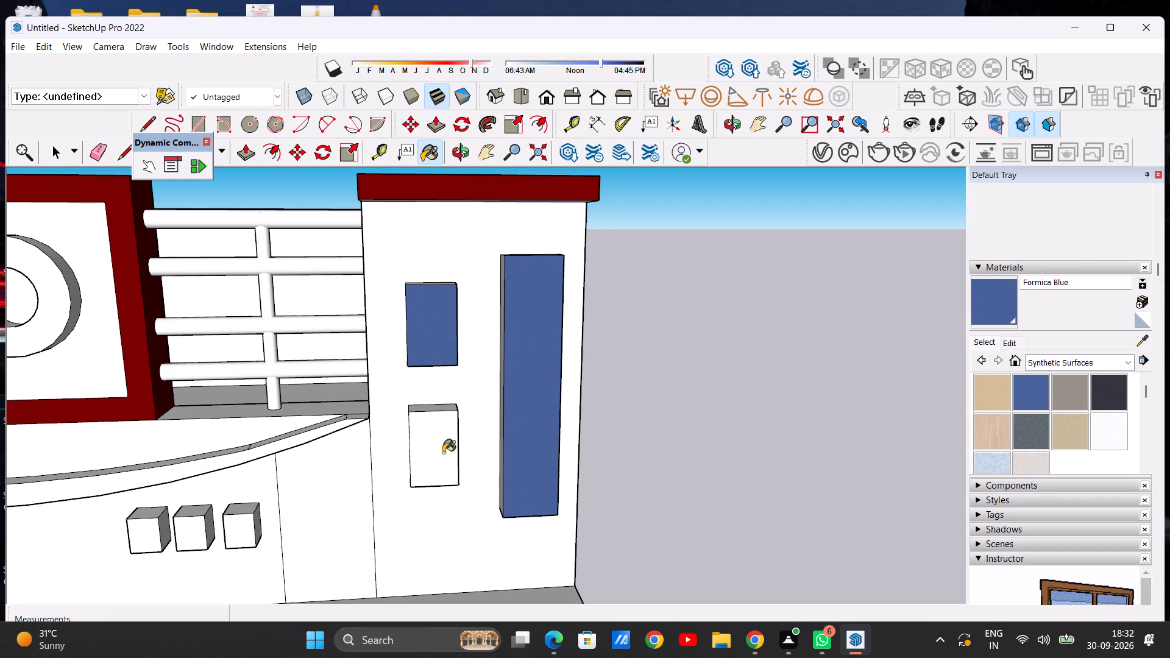
left_click(443, 453)
Paint the top faces of the two small boxes and the tall strip with Formica Blue.
middle_click_drag(420, 403, 424, 516)
scroll(430, 364, "up", 5)
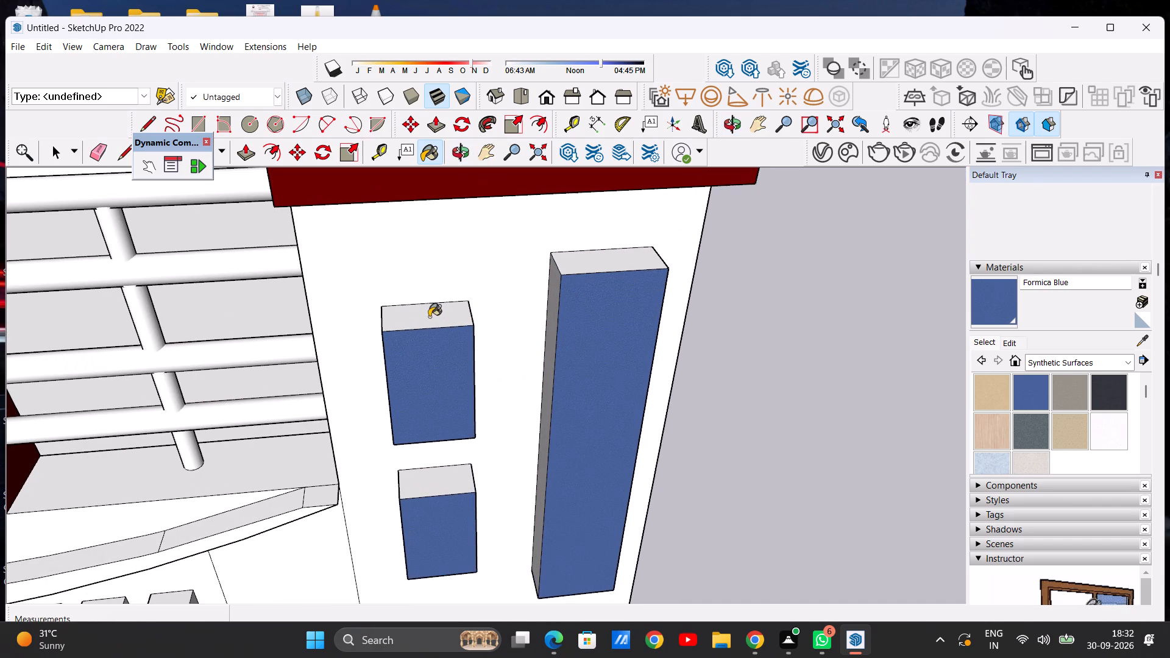
left_click(429, 317)
left_click(576, 266)
left_click(432, 479)
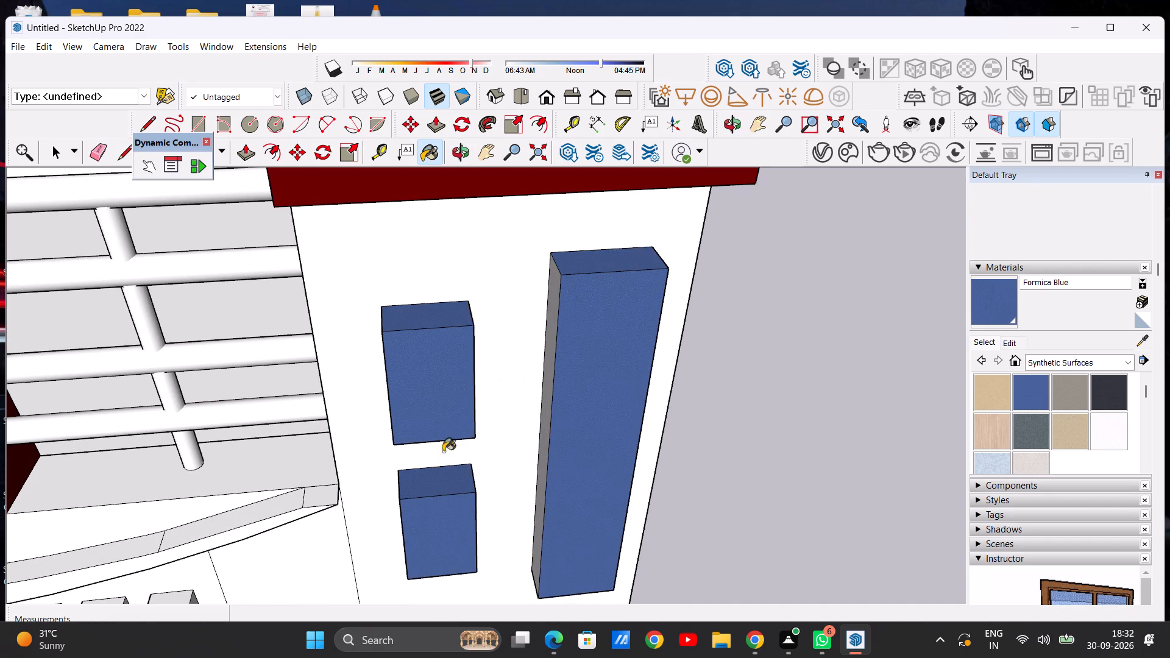
Paint the railing-facing sides of the two small boxes on the parapet pillar with Formica Blue.
scroll(441, 347, "down", 9)
middle_click_drag(396, 378, 609, 334)
scroll(541, 352, "up", 4)
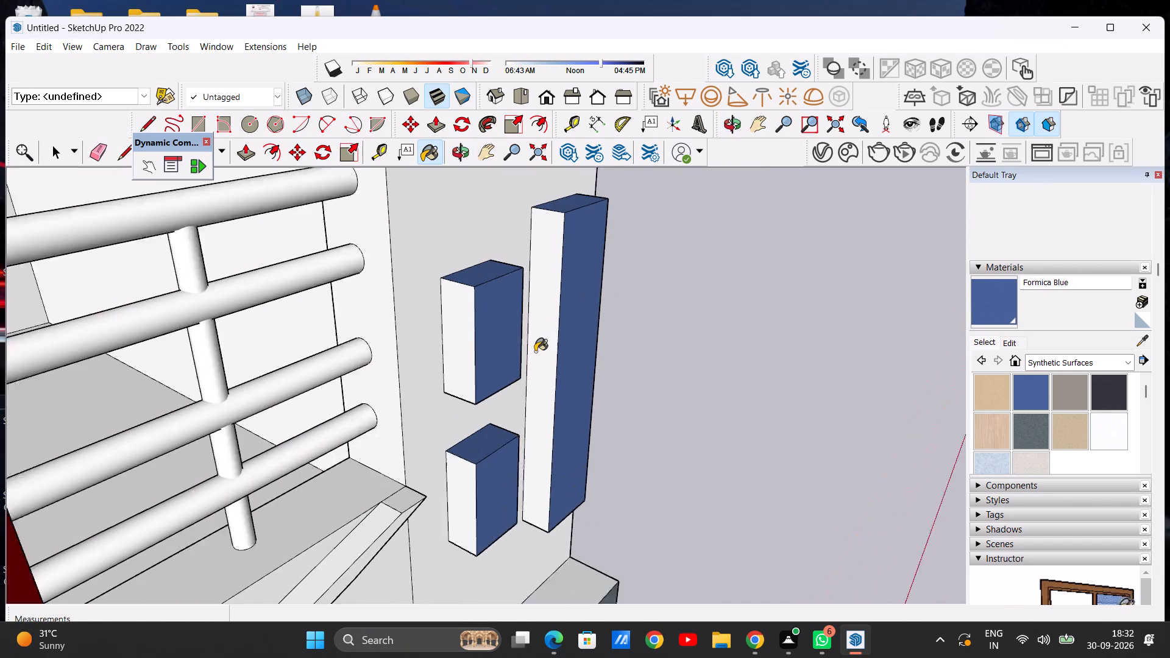
scroll(535, 352, "up", 3)
left_click(455, 356)
left_click(446, 498)
Paint the outer sides of the two small boxes and the tall strip on the same pillar with Formica Blue.
scroll(381, 350, "down", 10)
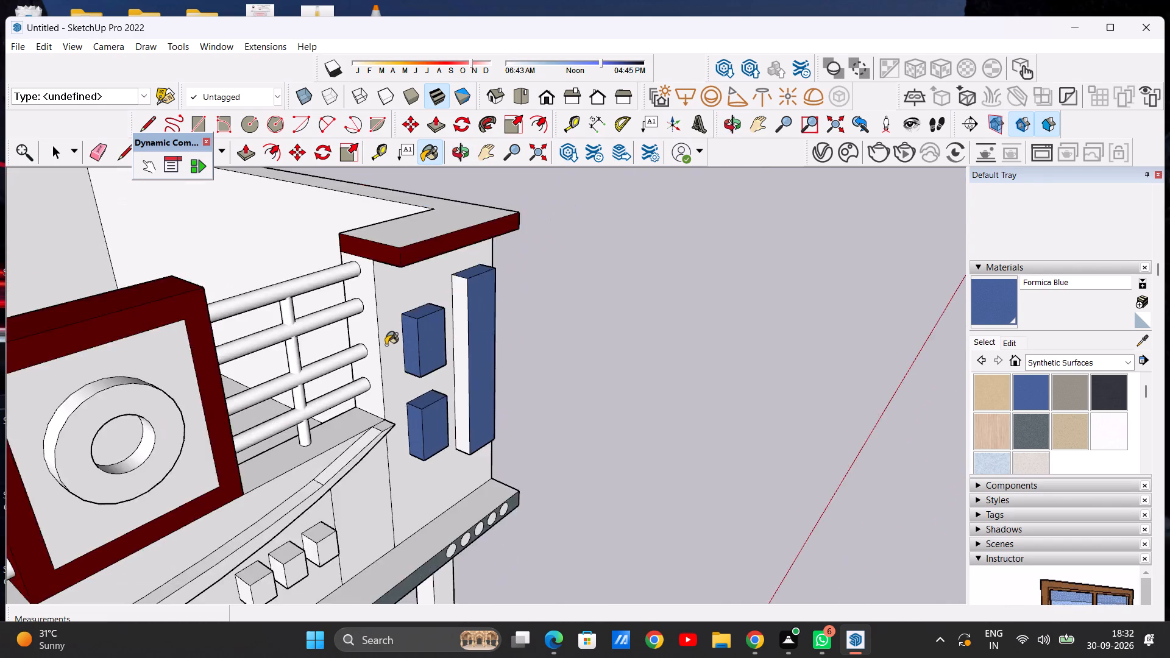
scroll(386, 345, "down", 4)
middle_click_drag(485, 379, 41, 380)
scroll(546, 401, "up", 6)
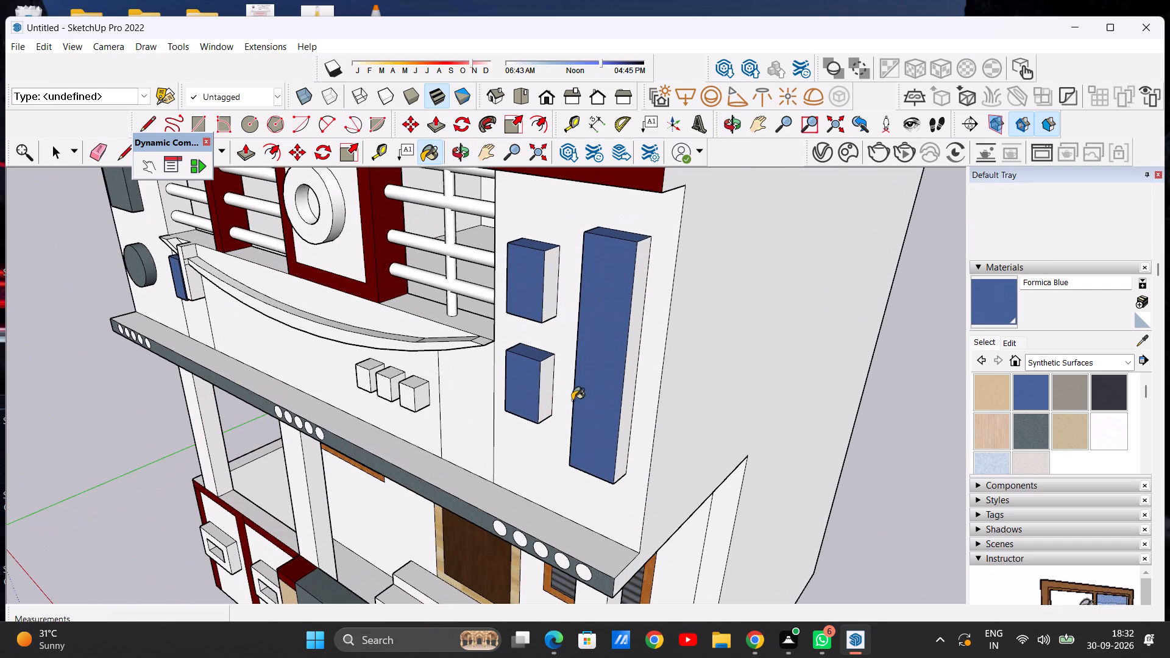
left_click(548, 394)
left_click(547, 299)
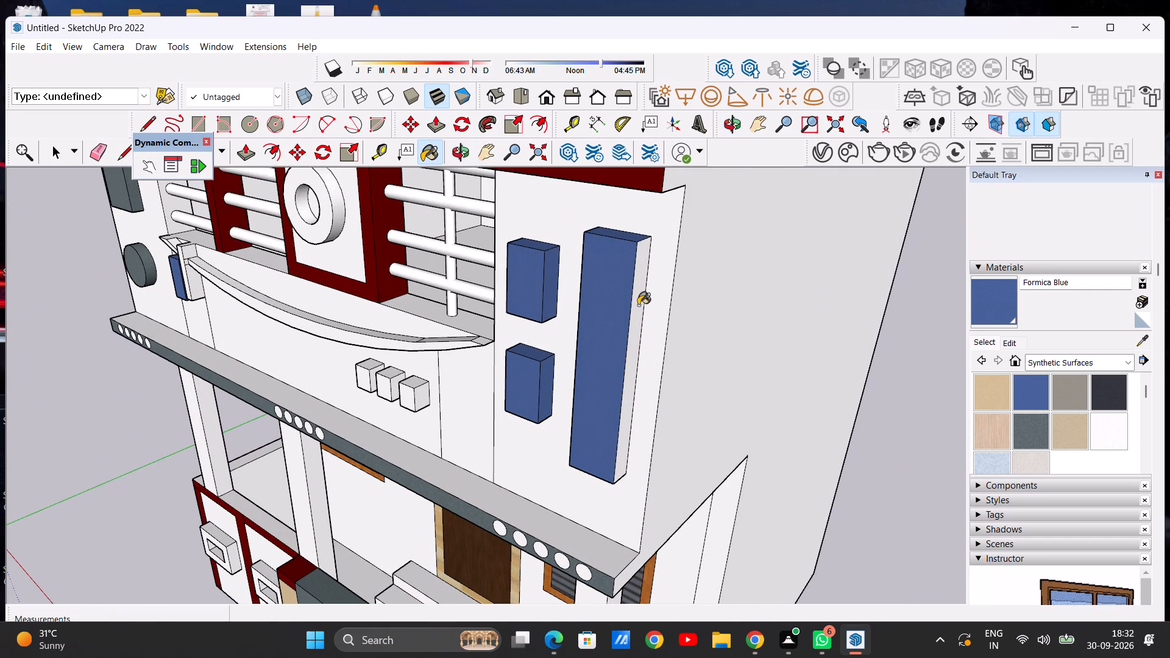
left_click(633, 315)
Paint the tall strip's side facing the two small boxes with Formica Blue.
scroll(686, 311, "down", 7)
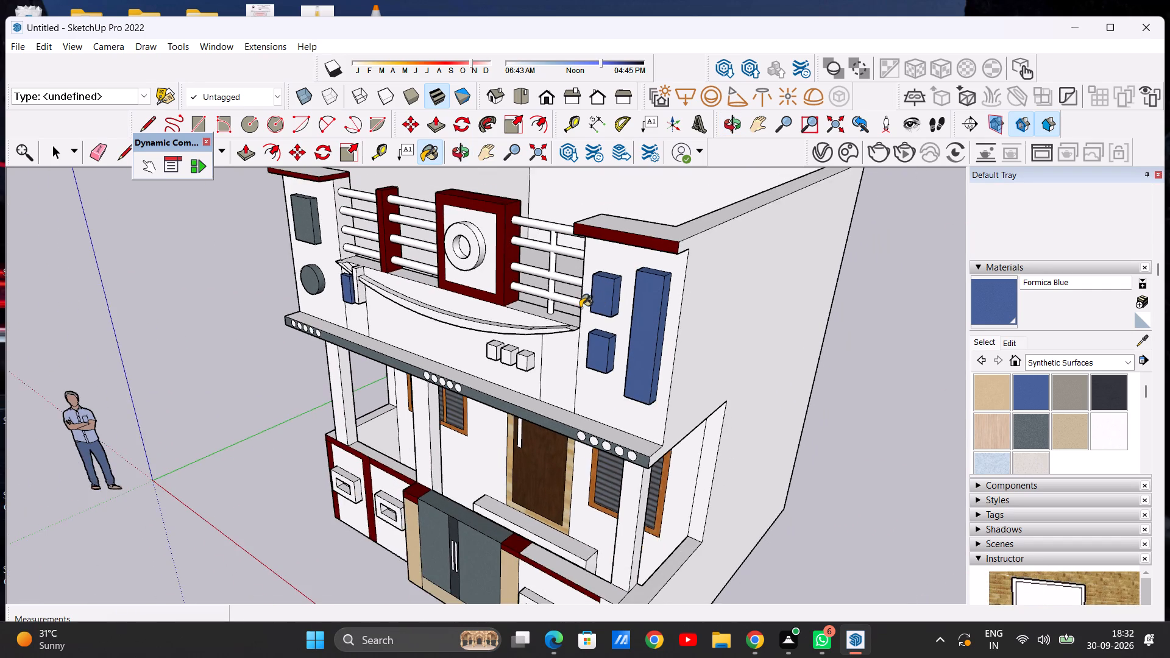
middle_click_drag(592, 328, 835, 318)
middle_click_drag(617, 302, 672, 325)
scroll(664, 265, "up", 4)
left_click(662, 261)
Paint the undersides of the tall strip and both small boxes with Formica Blue.
scroll(547, 302, "down", 9)
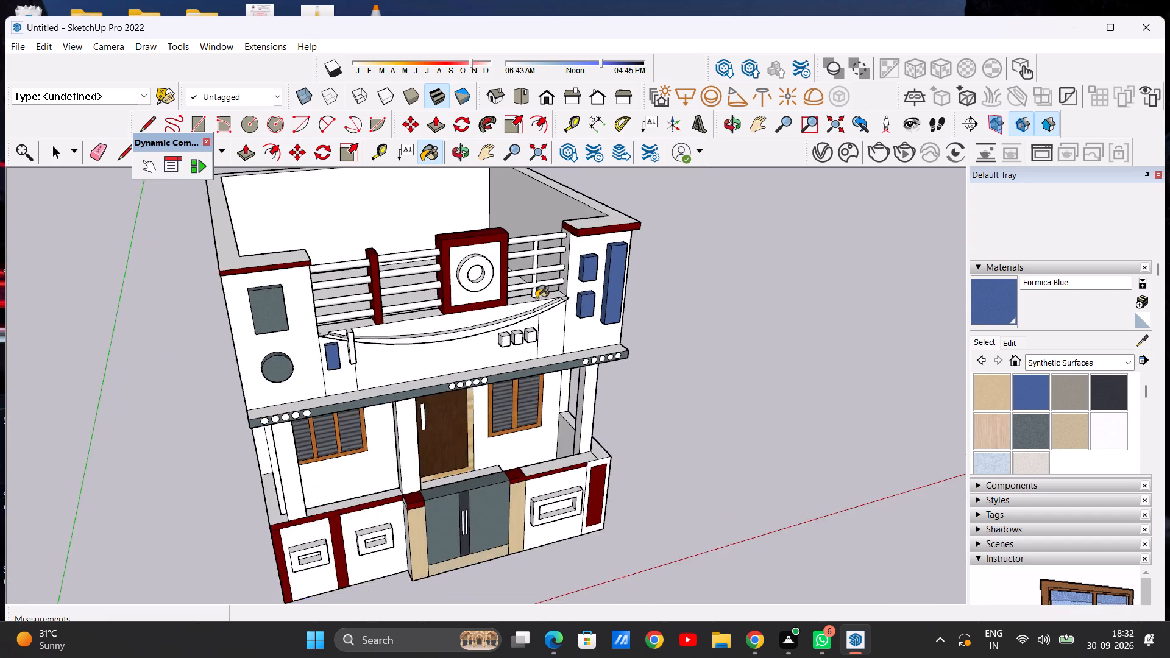
scroll(536, 299, "down", 3)
middle_click_drag(652, 383, 594, 250)
middle_click_drag(617, 416, 594, 299)
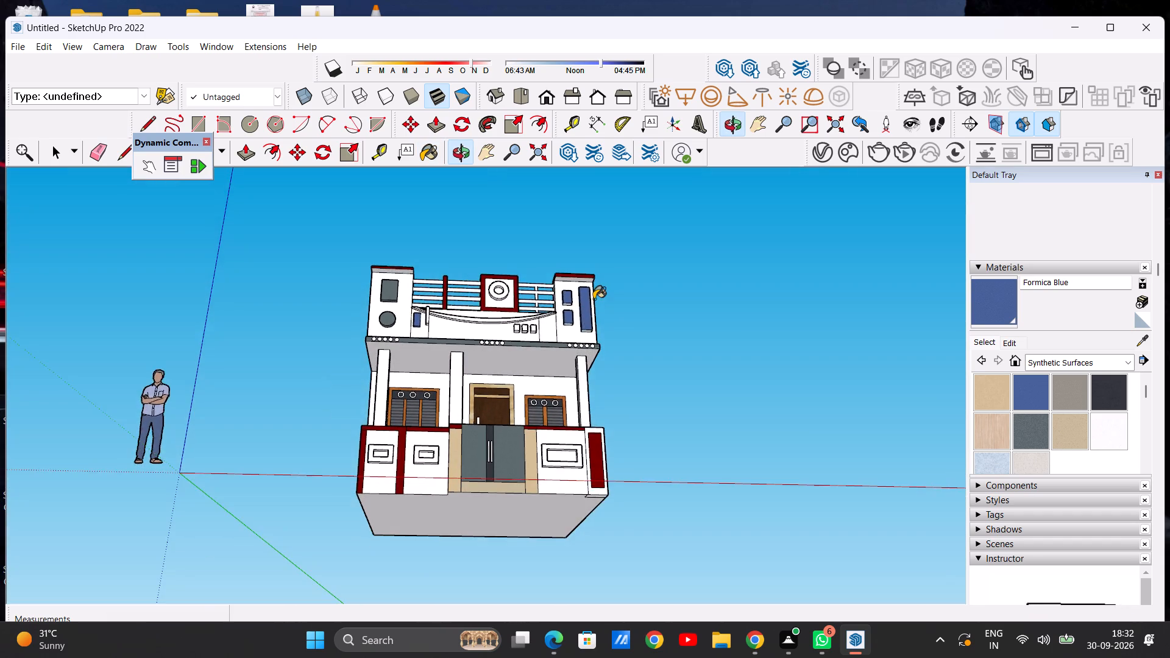
scroll(598, 355, "up", 14)
scroll(532, 336, "up", 6)
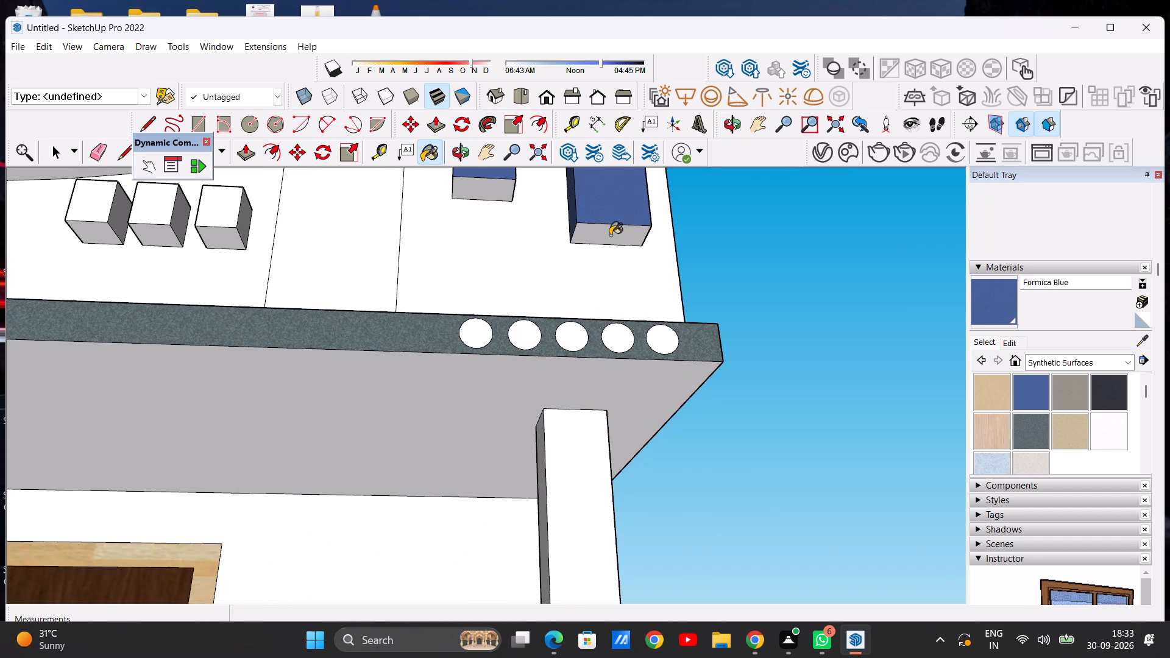
left_click(608, 235)
scroll(559, 292, "down", 11)
scroll(542, 258, "up", 5)
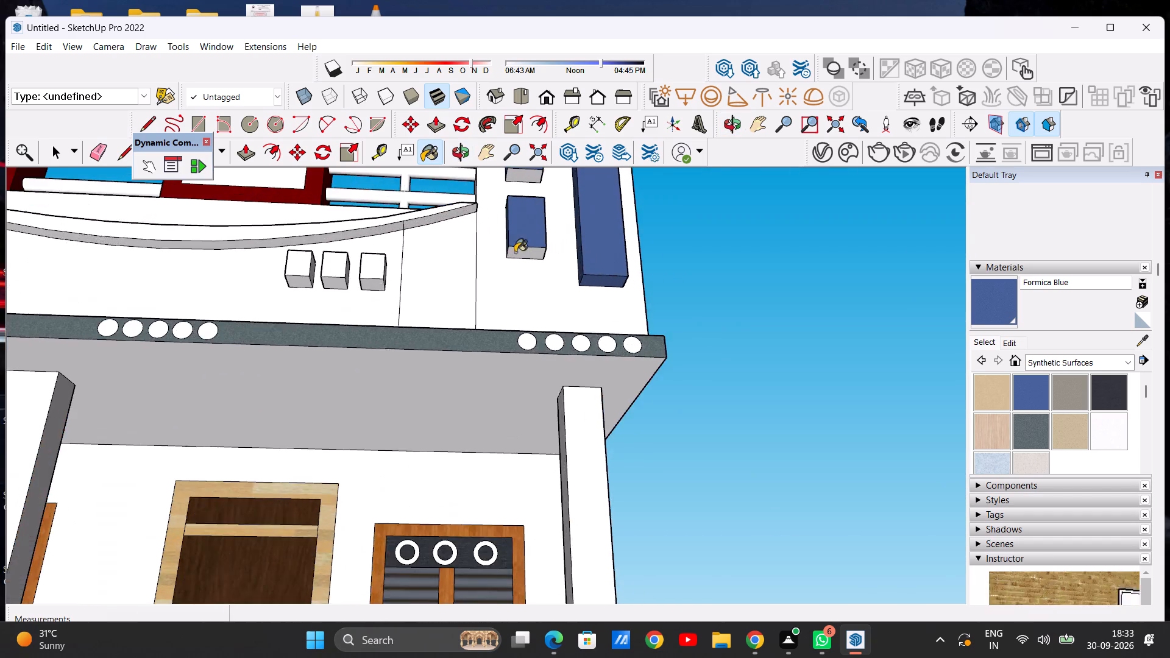
scroll(515, 252, "up", 6)
left_click(547, 256)
scroll(516, 316, "down", 17)
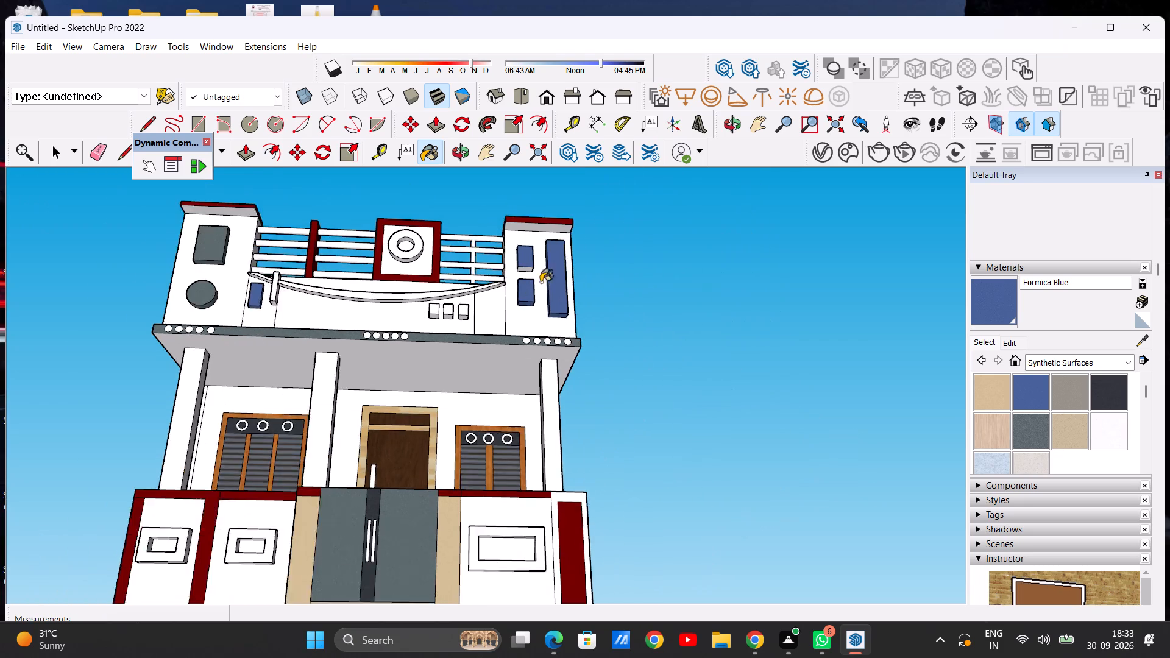
middle_click_drag(548, 280, 539, 230)
scroll(522, 271, "up", 20)
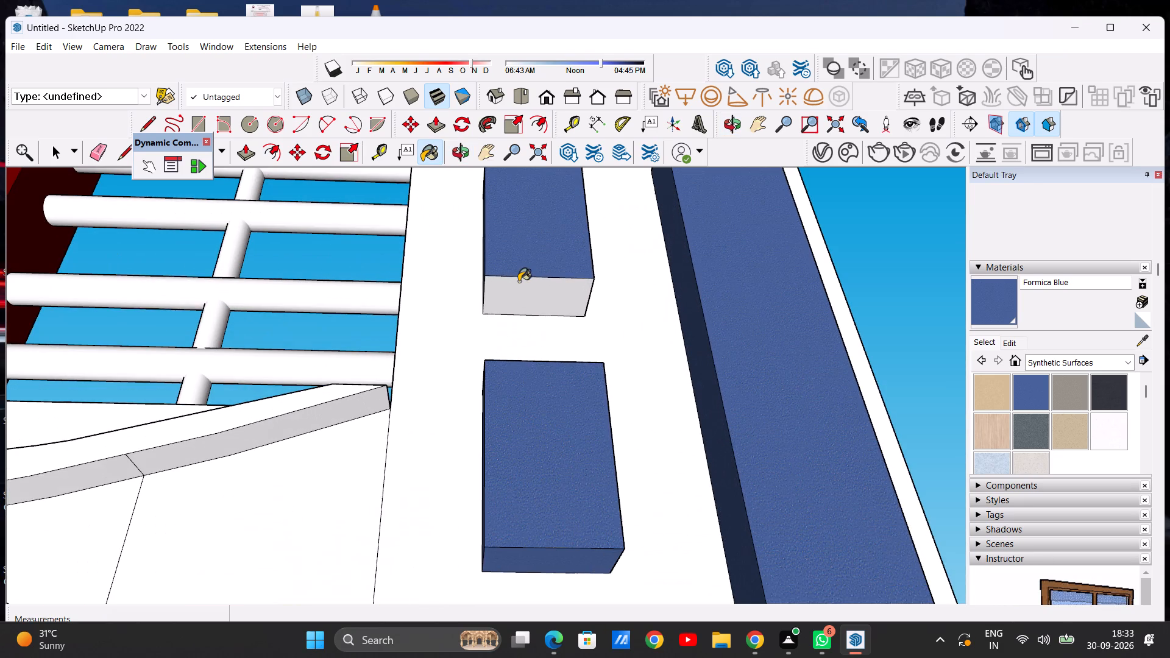
left_click(519, 281)
Paint the front face of the ring in the parapet's framed centre panel with 0038_Orange from the Colors-Named collection.
scroll(527, 313, "down", 20)
scroll(527, 313, "down", 12)
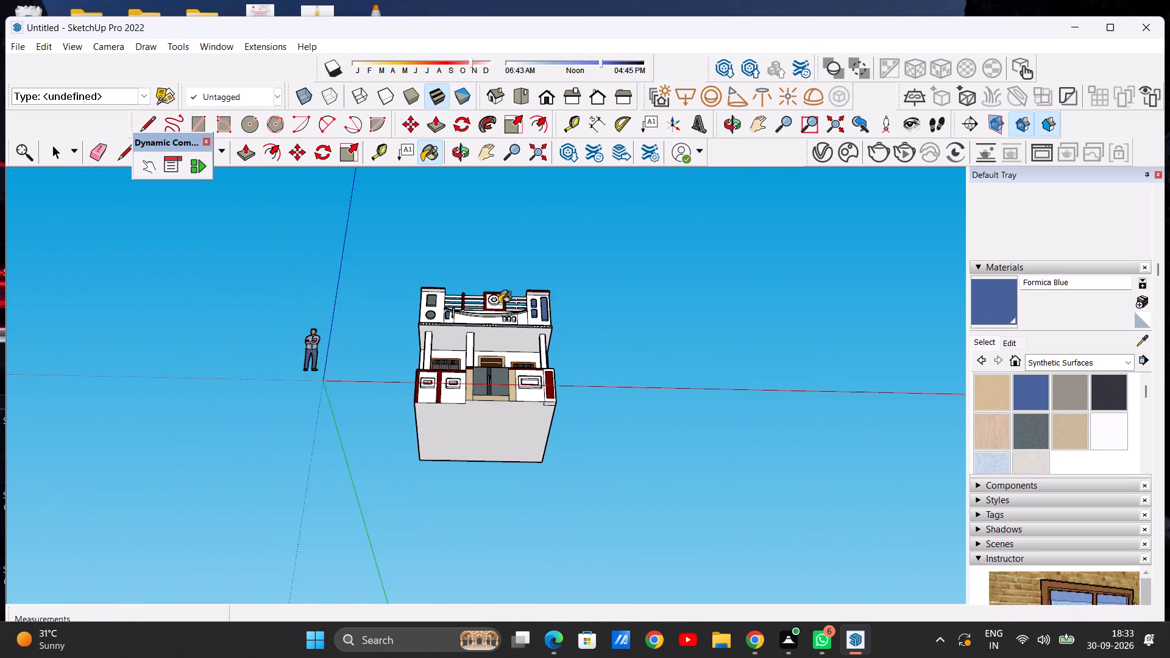
middle_click_drag(470, 314, 452, 484)
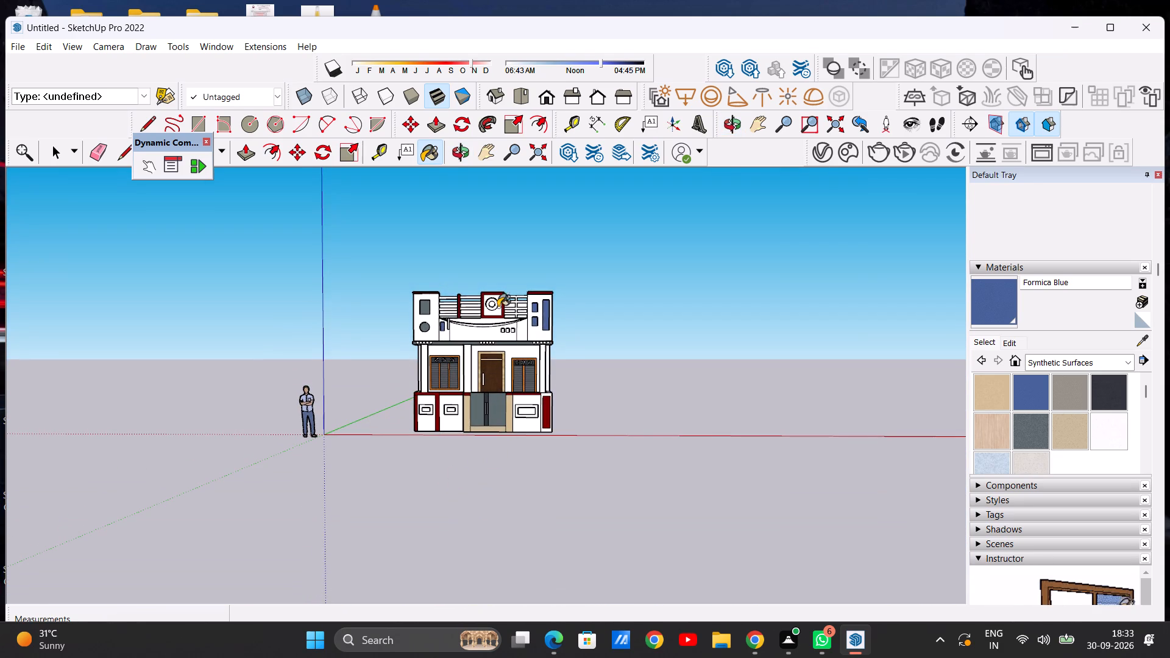
scroll(498, 302, "up", 7)
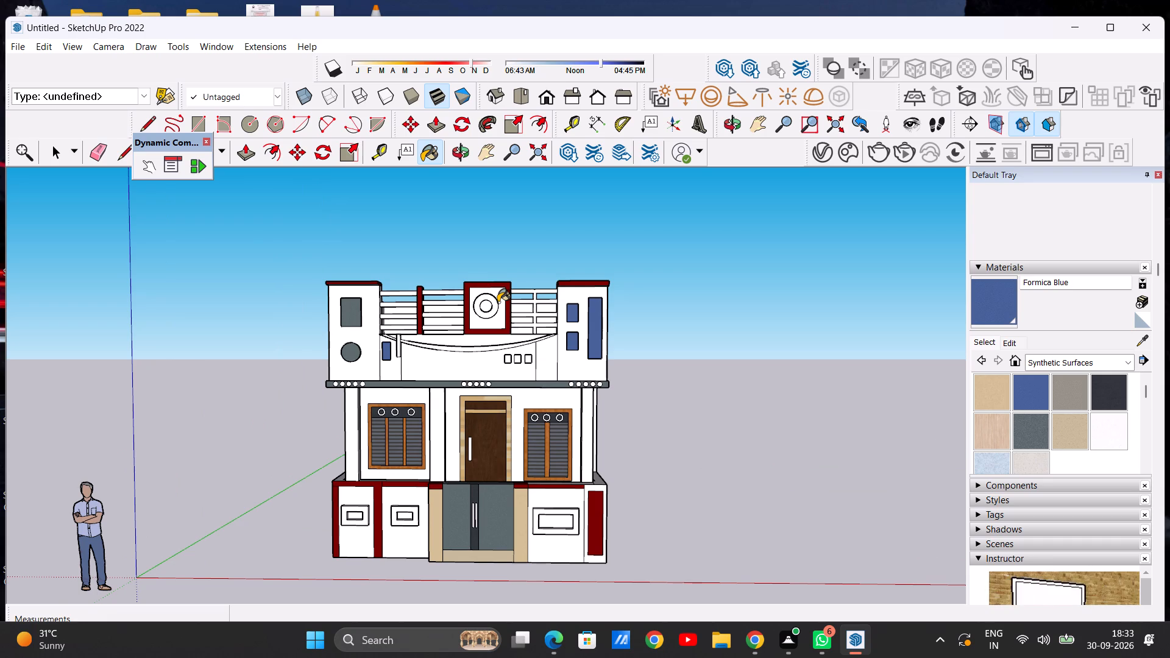
key("space")
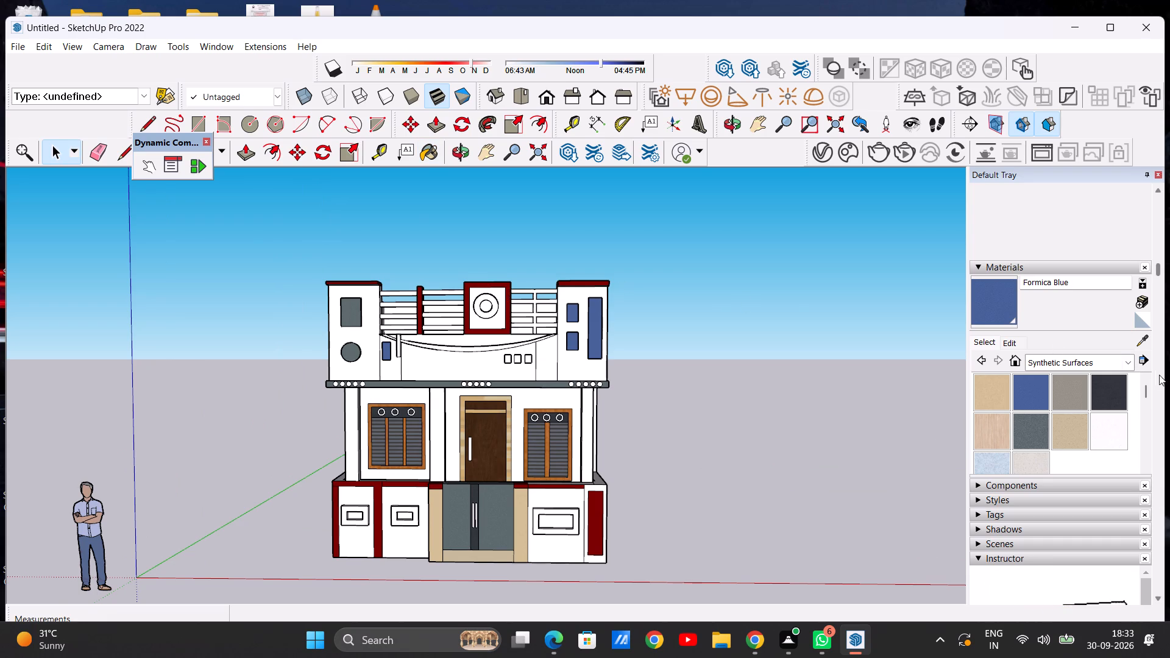
left_click(1124, 370)
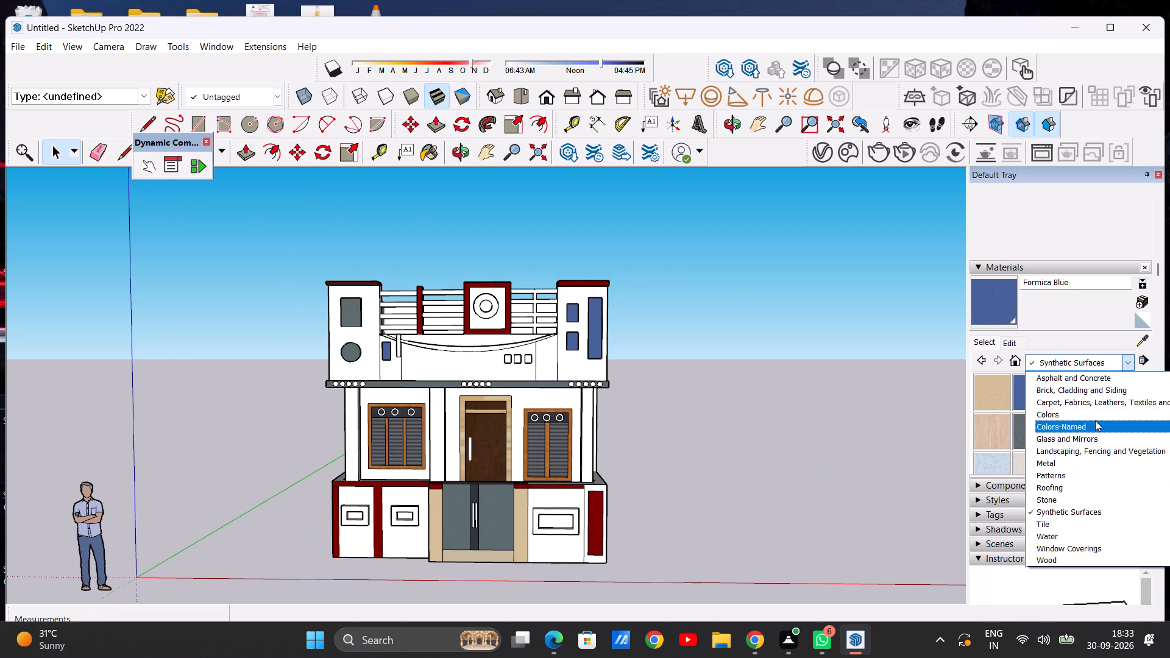
left_click(1095, 422)
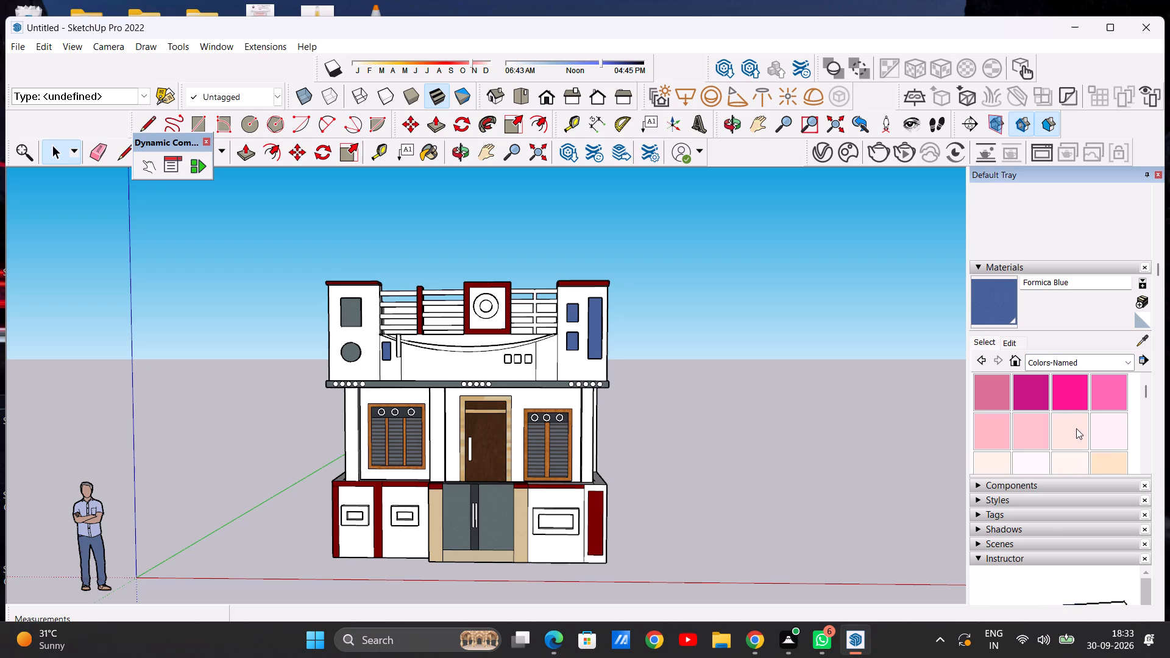
scroll(1076, 428, "down", 3)
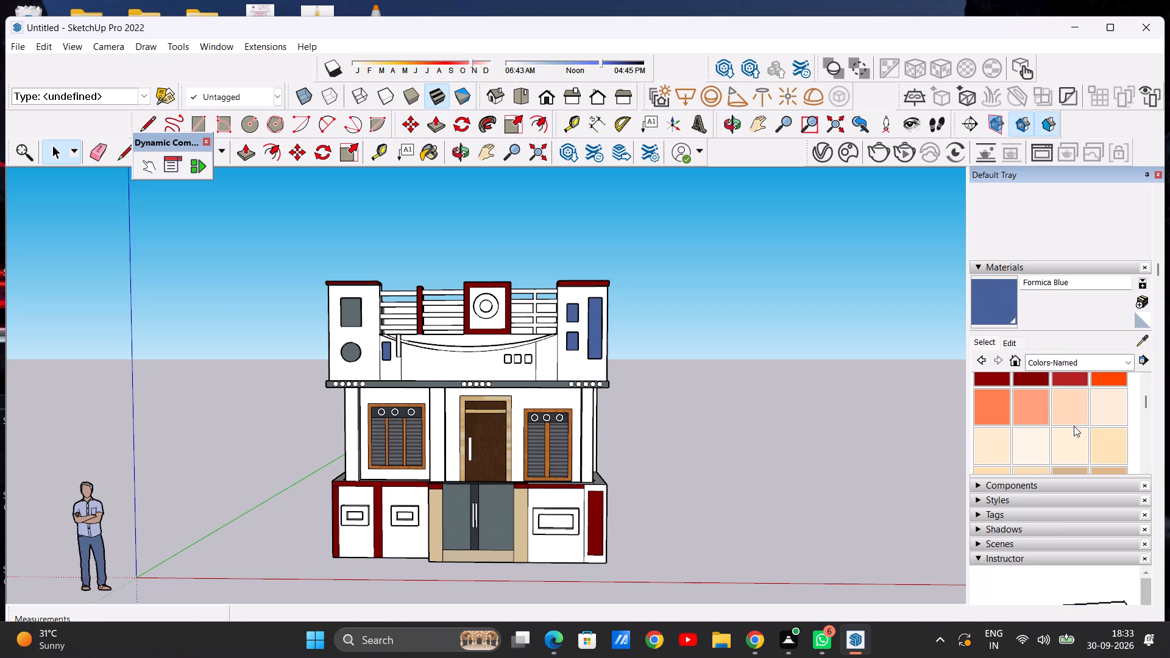
scroll(1074, 426, "down", 1)
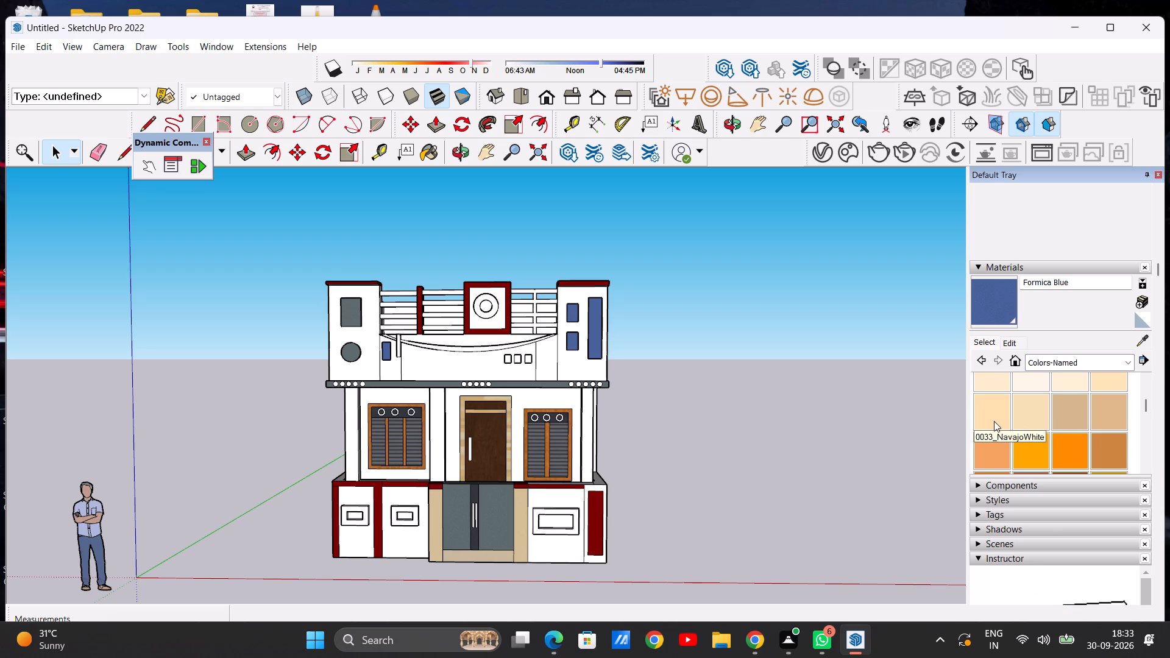
scroll(994, 421, "down", 1)
left_click(1030, 382)
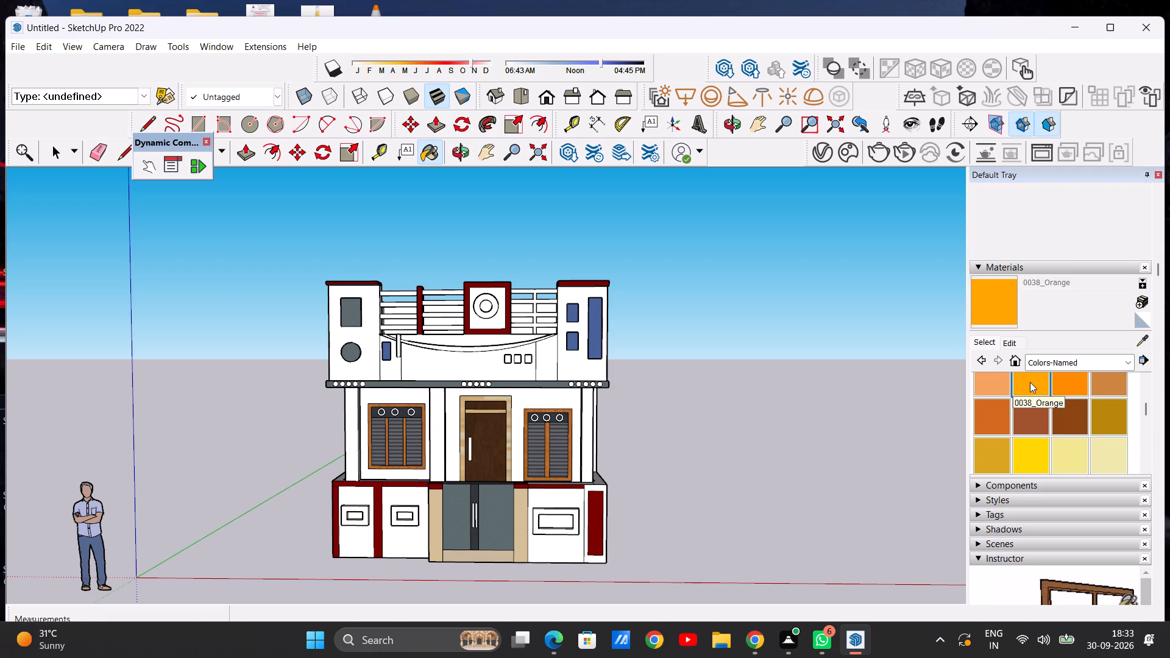
scroll(483, 311, "up", 12)
left_click(466, 305)
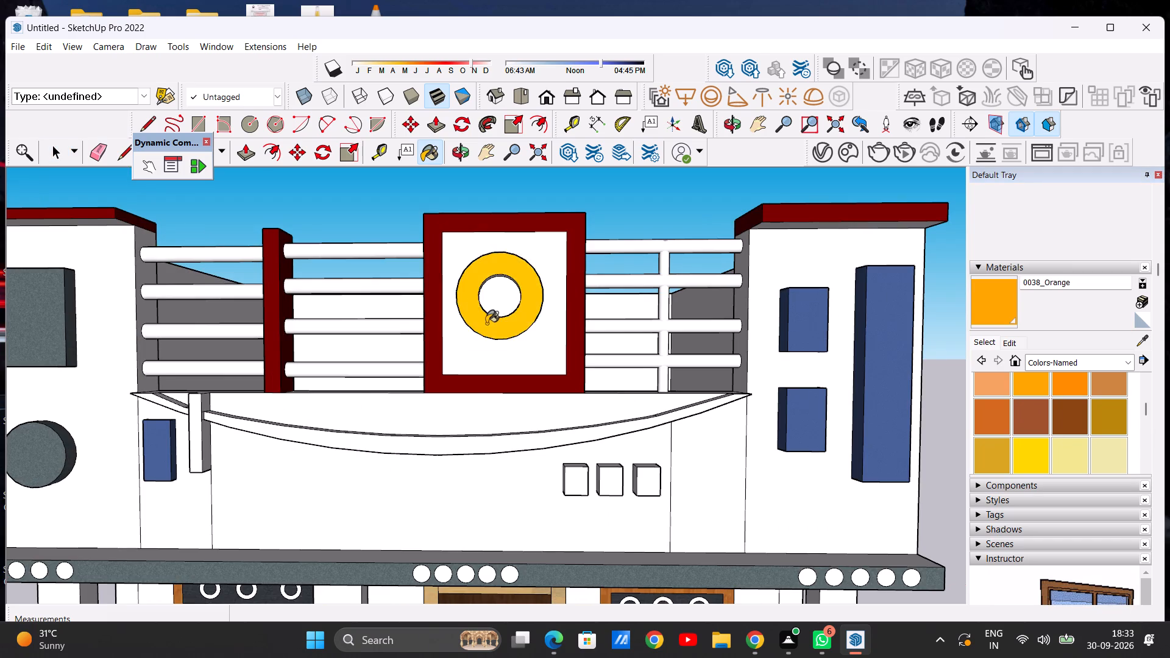
Paint the outer rim and the inner hole surface of the ring with 0038_Orange.
scroll(500, 321, "down", 11)
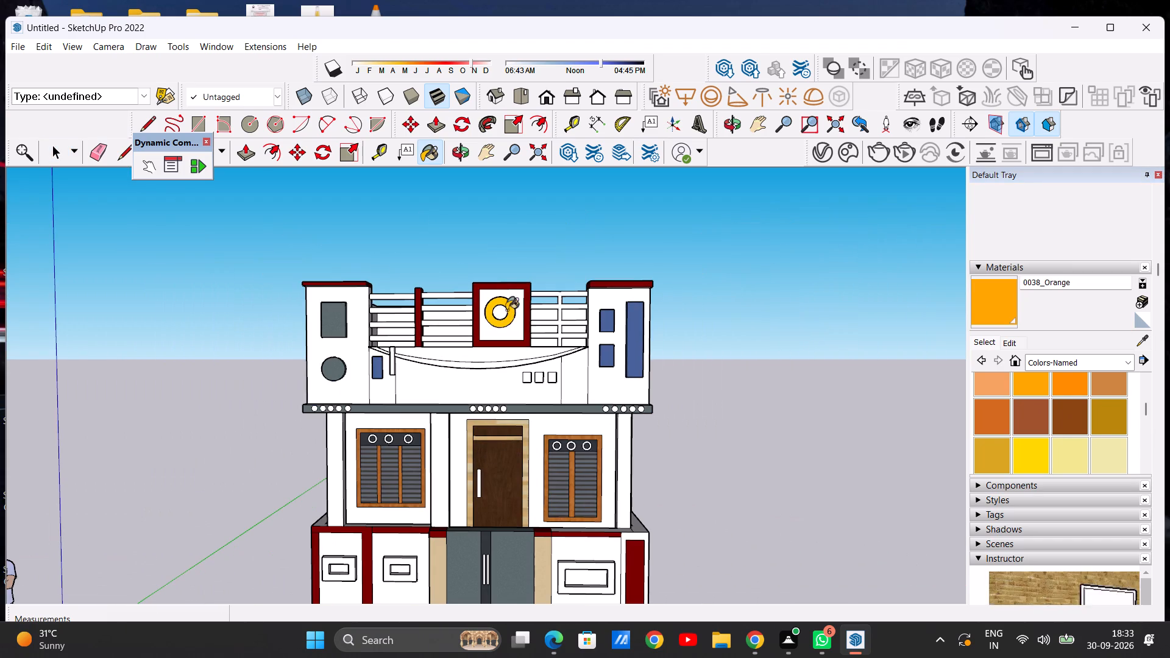
scroll(495, 298, "up", 4)
middle_click_drag(502, 304, 493, 409)
scroll(503, 324, "up", 8)
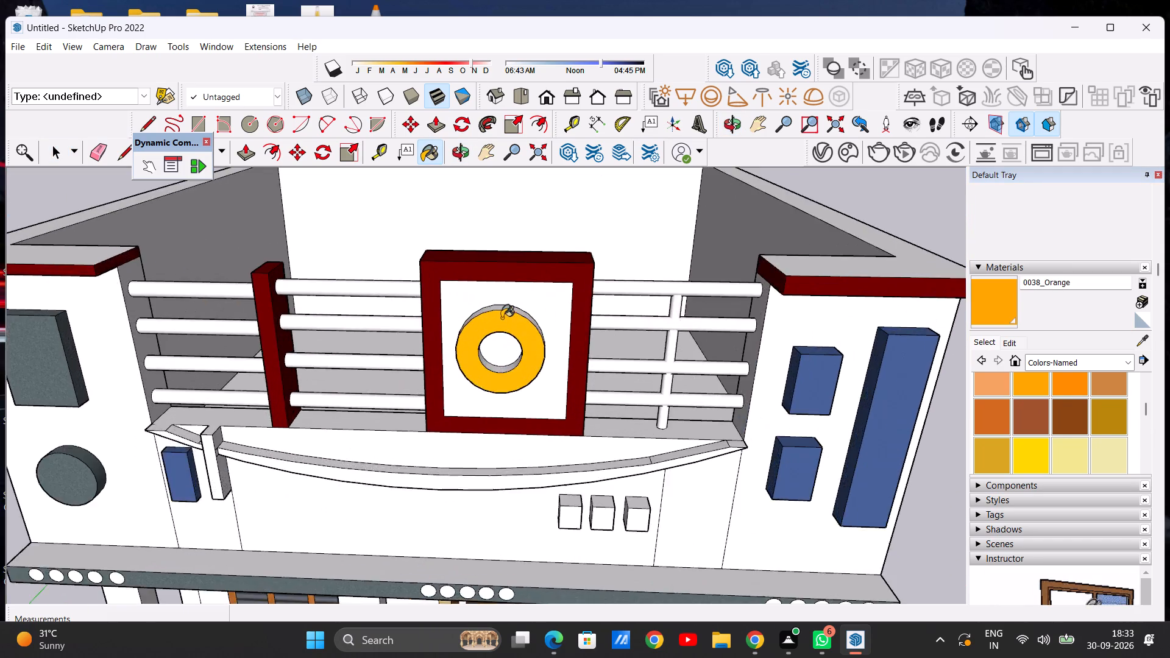
scroll(502, 318, "up", 4)
left_click(476, 305)
scroll(520, 323, "down", 5)
middle_click_drag(514, 361, 514, 397)
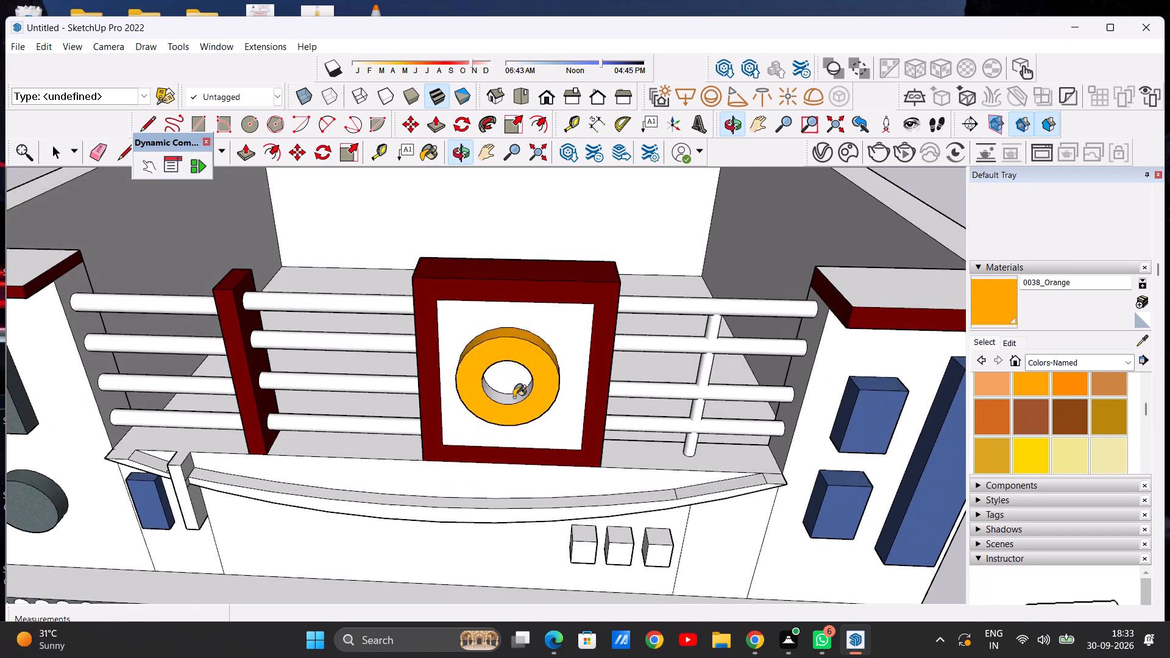
scroll(512, 397, "up", 6)
left_click(509, 395)
Paint the top surface and front face of the slim upright bar crossing the curved band with 0038_Orange.
scroll(515, 384, "down", 20)
scroll(515, 384, "down", 1)
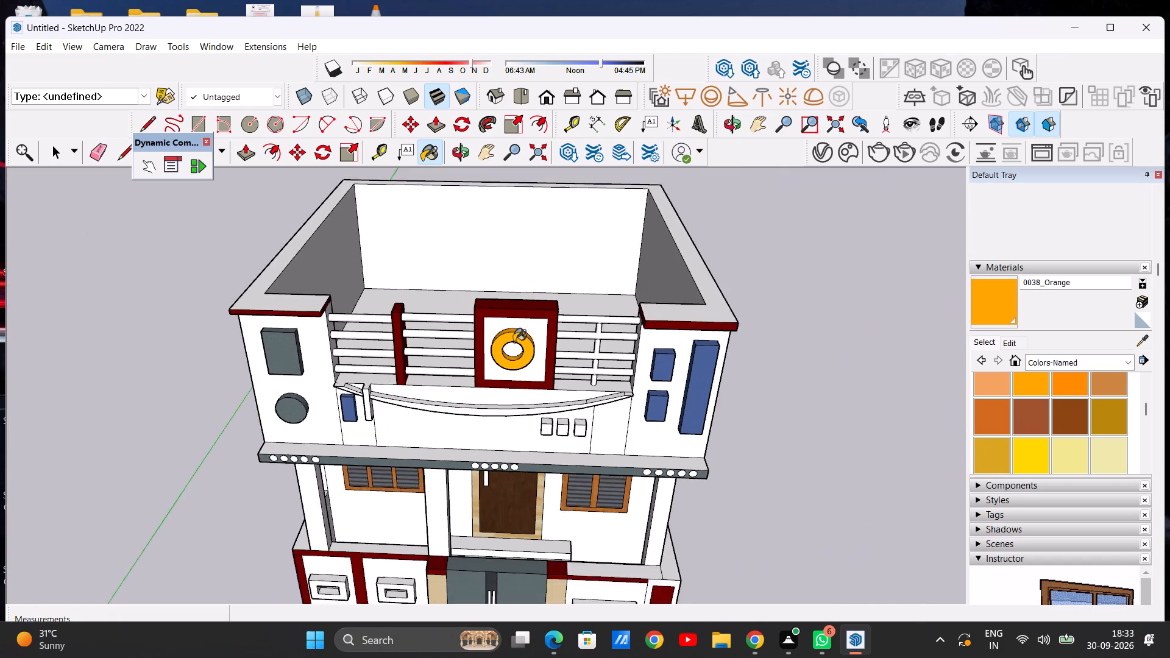
scroll(514, 342, "down", 2)
scroll(364, 389, "up", 18)
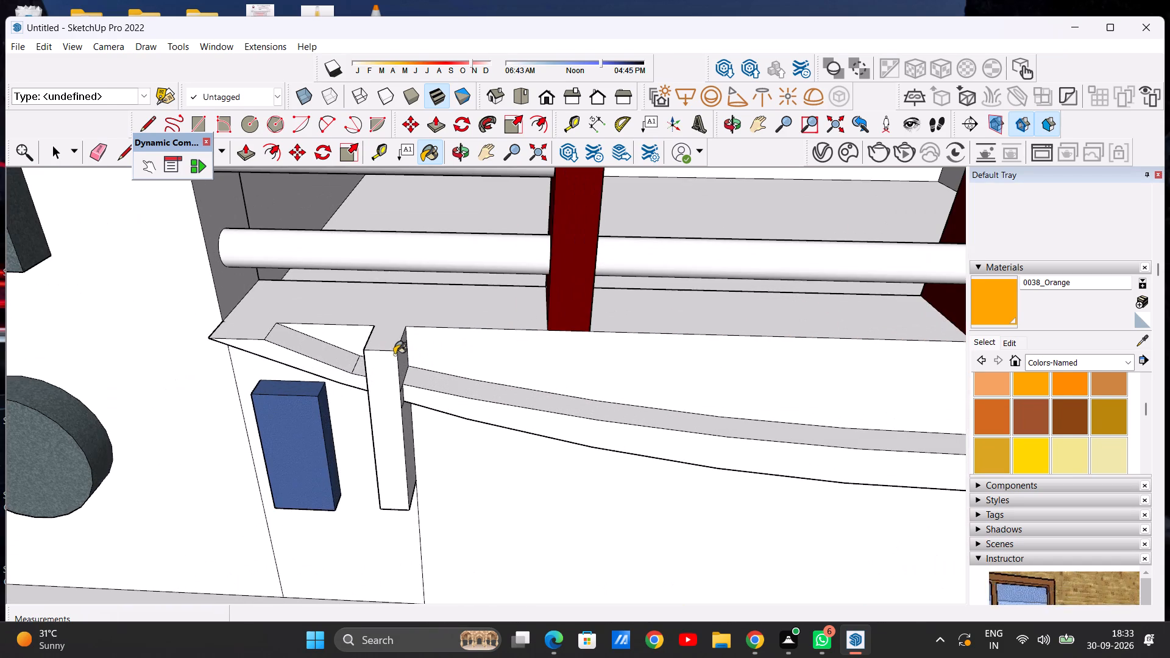
left_click(386, 347)
left_click(383, 372)
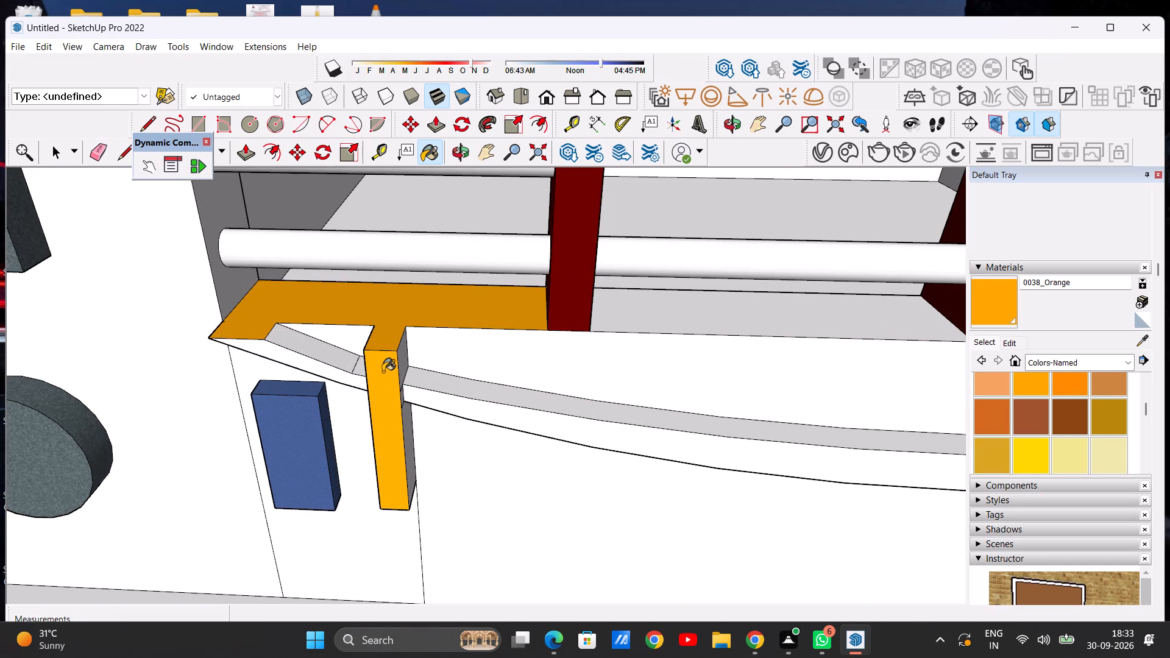
Paint the three side-face portions of the upright bar facing away from the blue block with 0038_Orange.
scroll(387, 371, "down", 4)
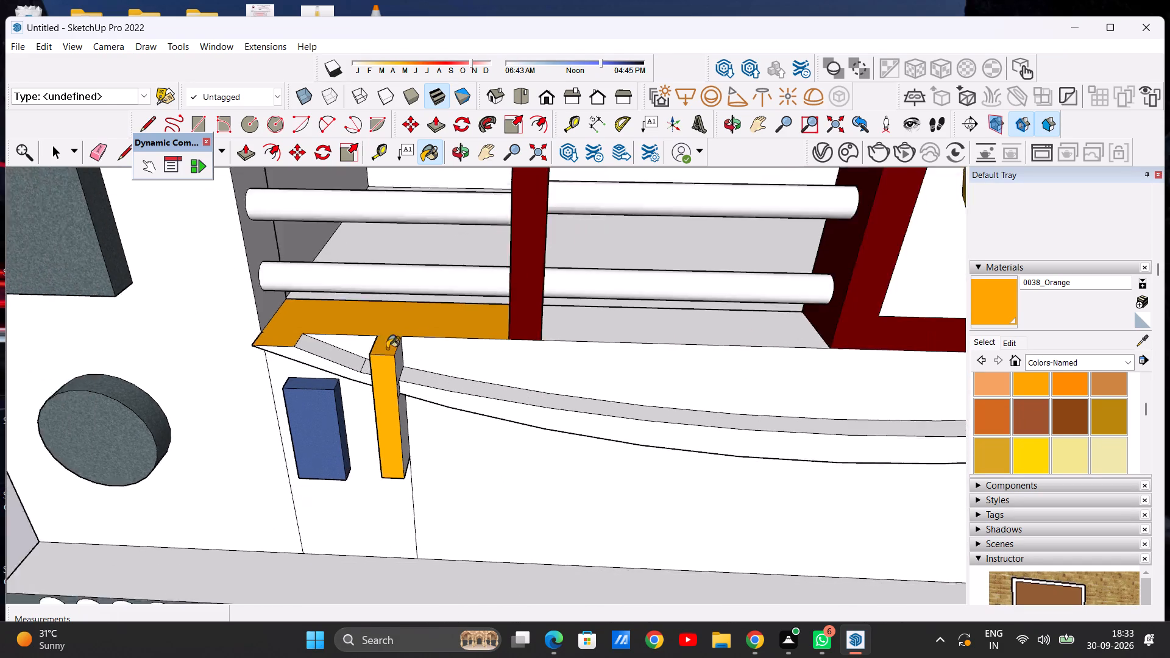
scroll(387, 348, "down", 2)
middle_click_drag(387, 470, 409, 345)
middle_click_drag(443, 335, 318, 329)
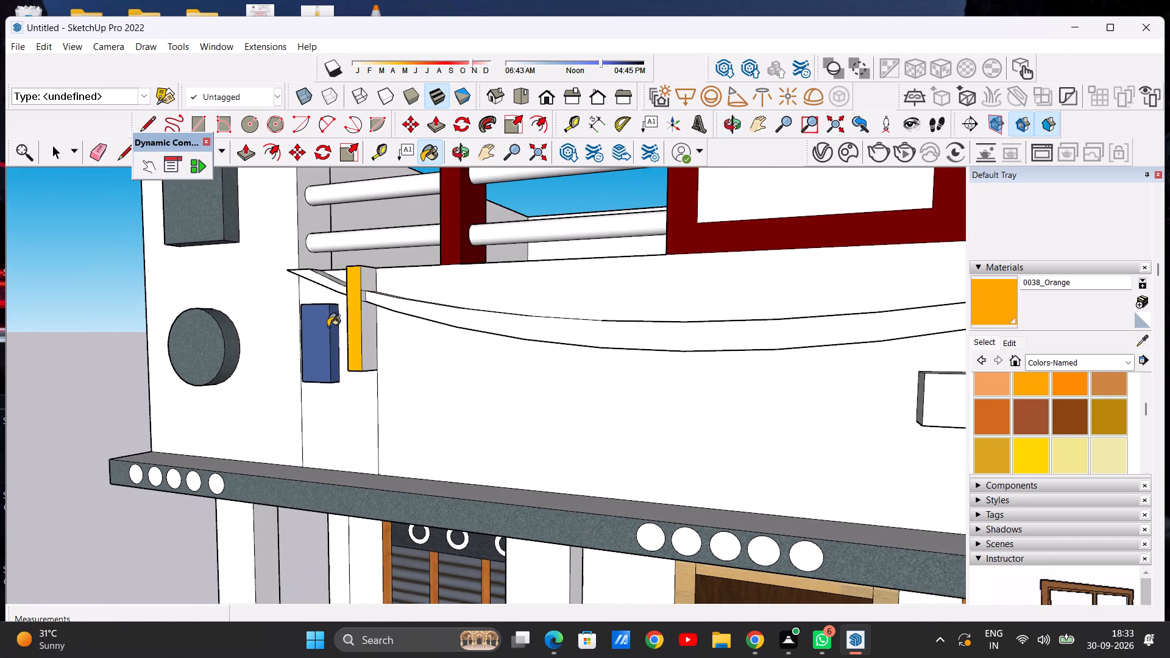
scroll(358, 330, "up", 6)
left_click(371, 345)
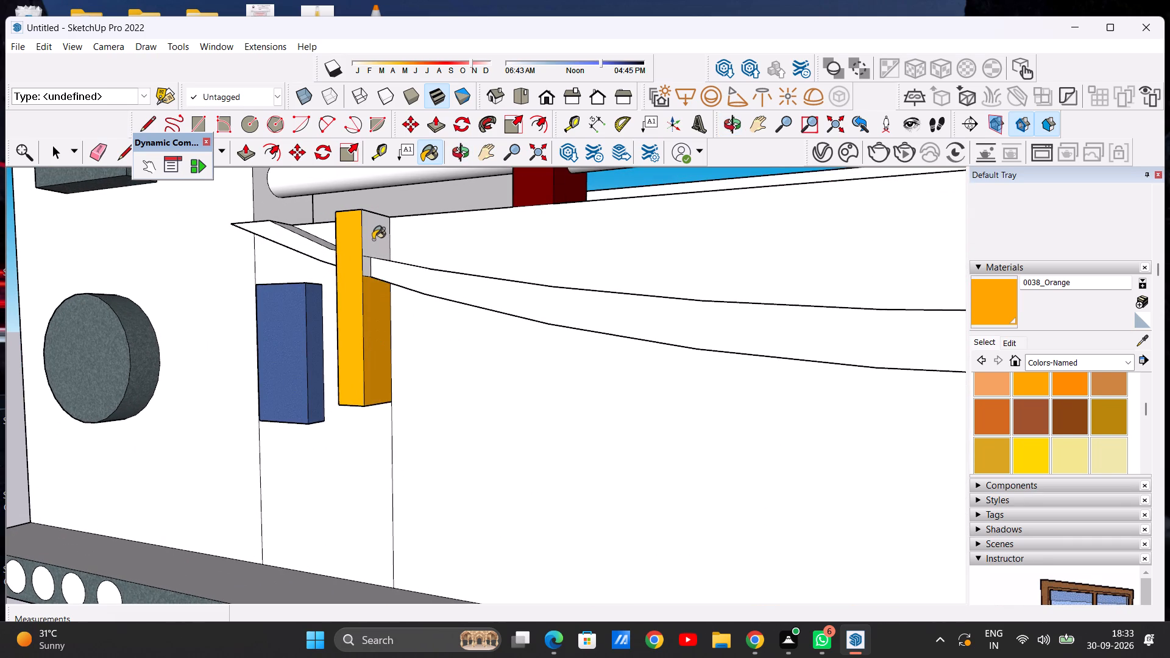
left_click(373, 239)
scroll(361, 265, "up", 11)
left_click(371, 269)
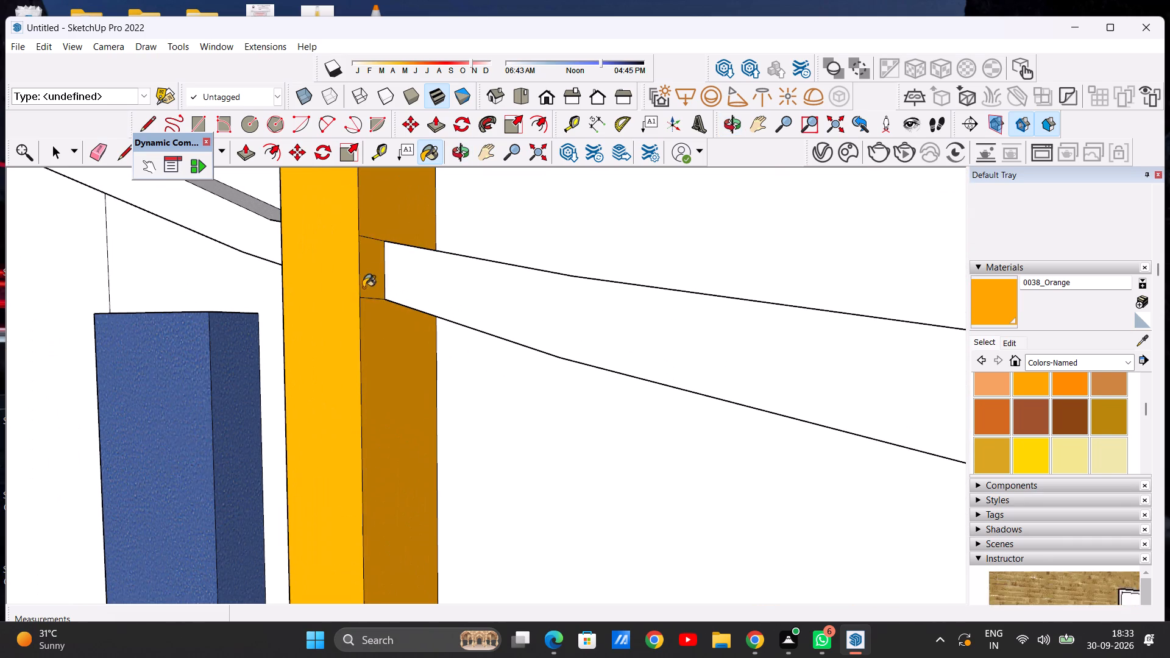
Paint the three portions of the upright bar's side facing the blue block with 0038_Orange.
scroll(355, 326, "down", 12)
middle_click_drag(321, 324, 627, 333)
scroll(501, 341, "up", 4)
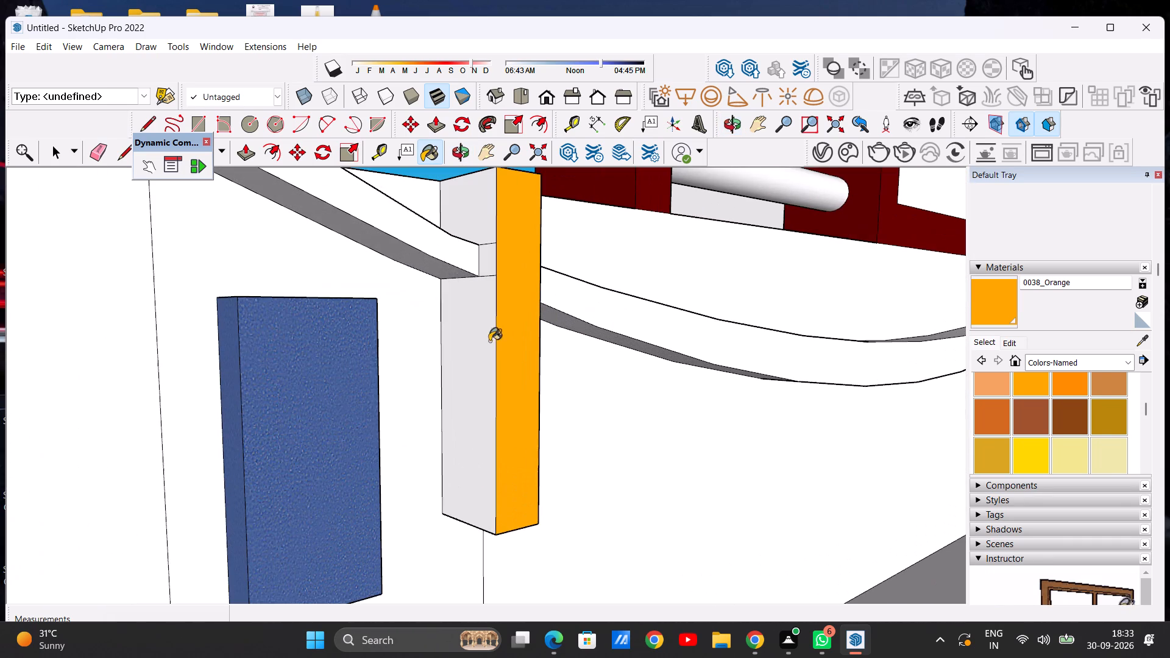
scroll(489, 341, "up", 1)
left_click(454, 346)
left_click(484, 268)
left_click(489, 209)
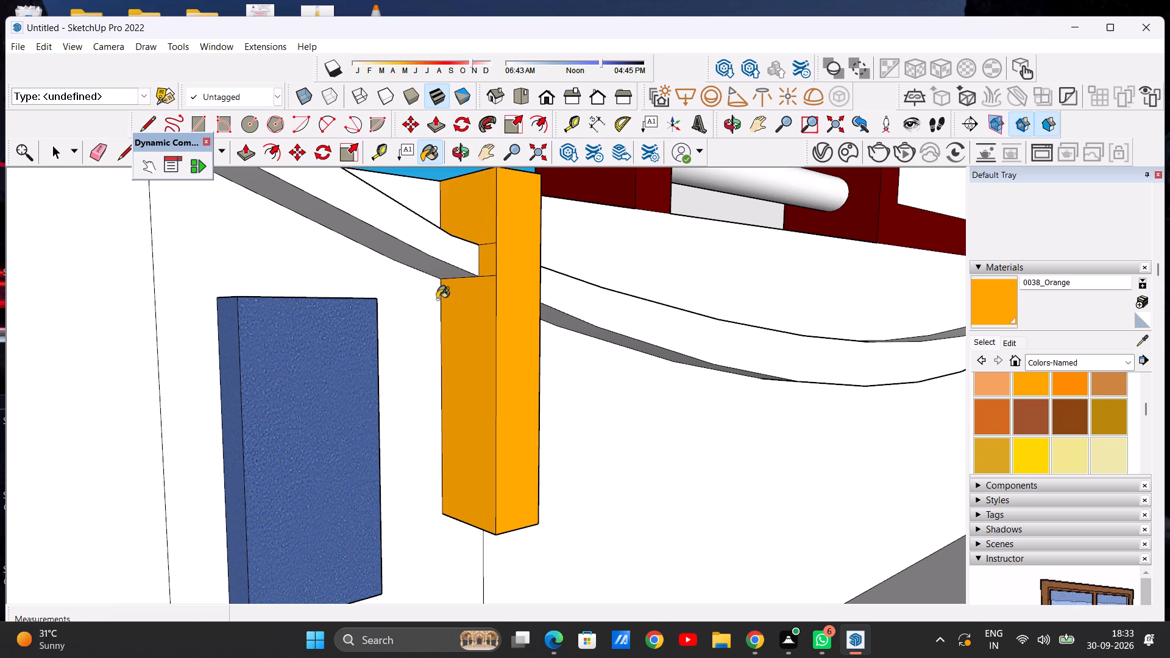
Paint the underside of the upright bar with 0038_Orange.
scroll(440, 333, "down", 8)
middle_click_drag(502, 465, 456, 300)
scroll(430, 239, "up", 5)
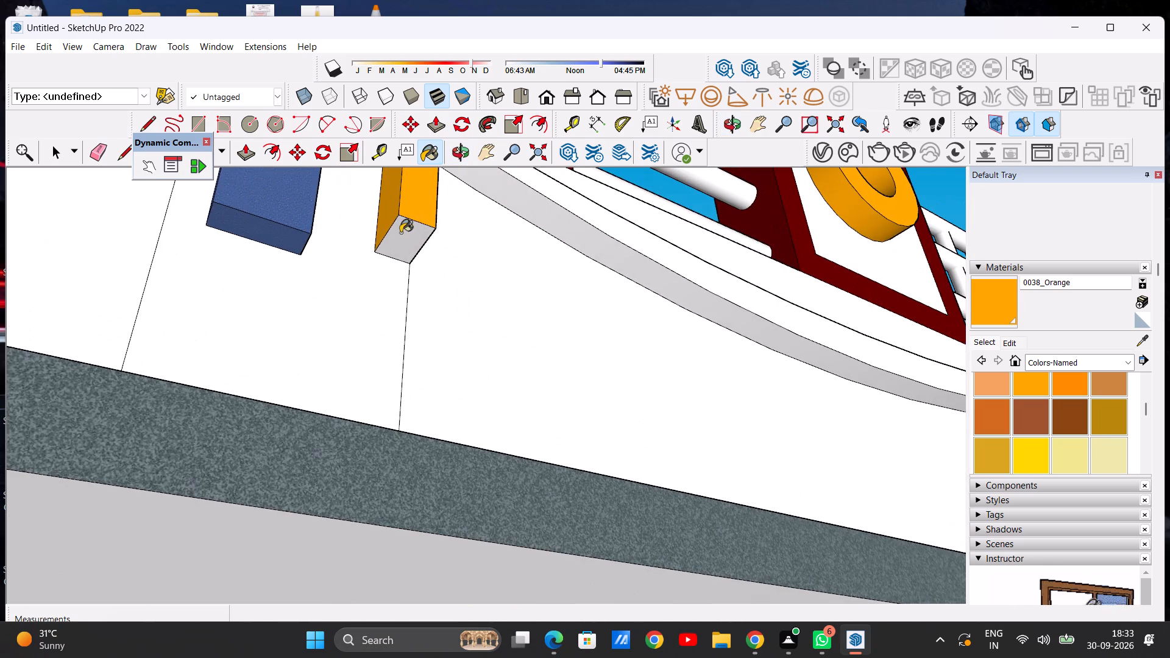
left_click(401, 233)
scroll(424, 303, "down", 9)
middle_click_drag(432, 244, 394, 496)
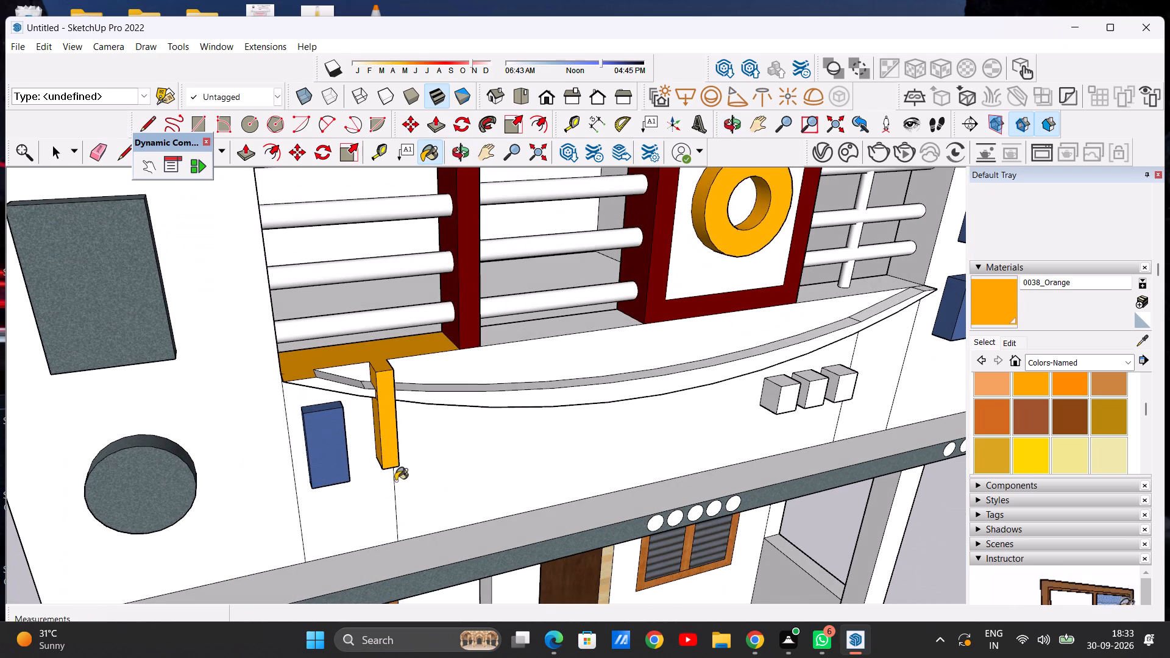
Examine the whole front elevation, from the parapet down to the gate and boundary wall, for surfaces still unpainted.
key("space")
scroll(304, 467, "down", 17)
middle_click_drag(383, 456, 308, 387)
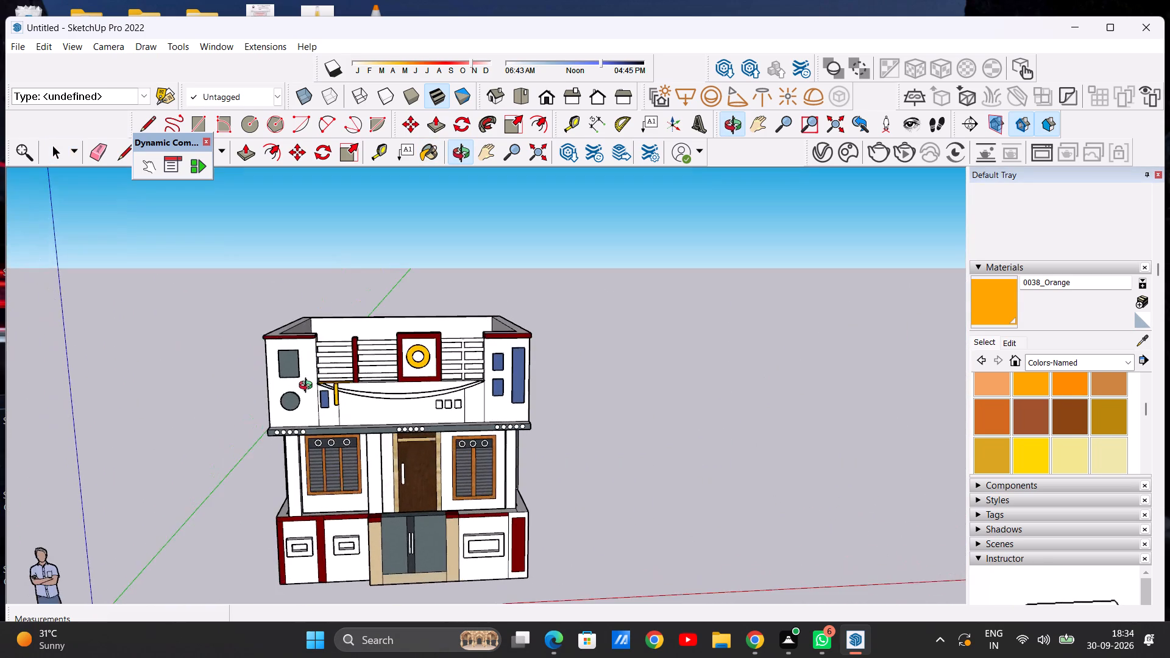
middle_click_drag(308, 387, 335, 363)
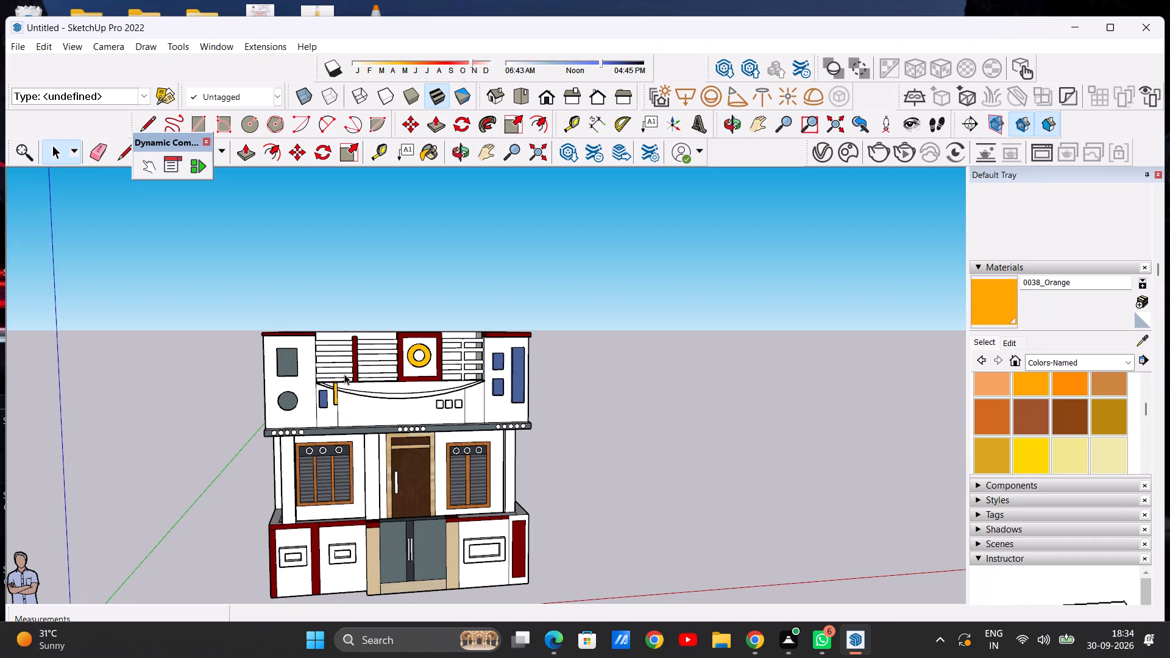
scroll(360, 369, "down", 4)
scroll(441, 381, "down", 1)
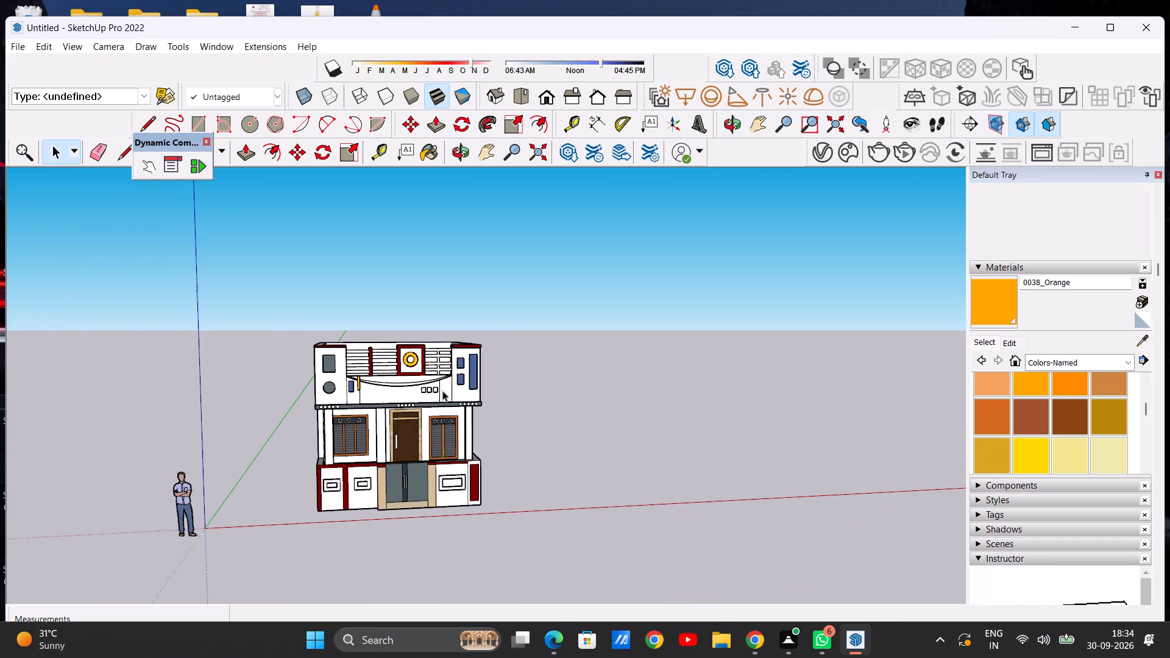
middle_click_drag(505, 448, 448, 460)
scroll(403, 402, "up", 9)
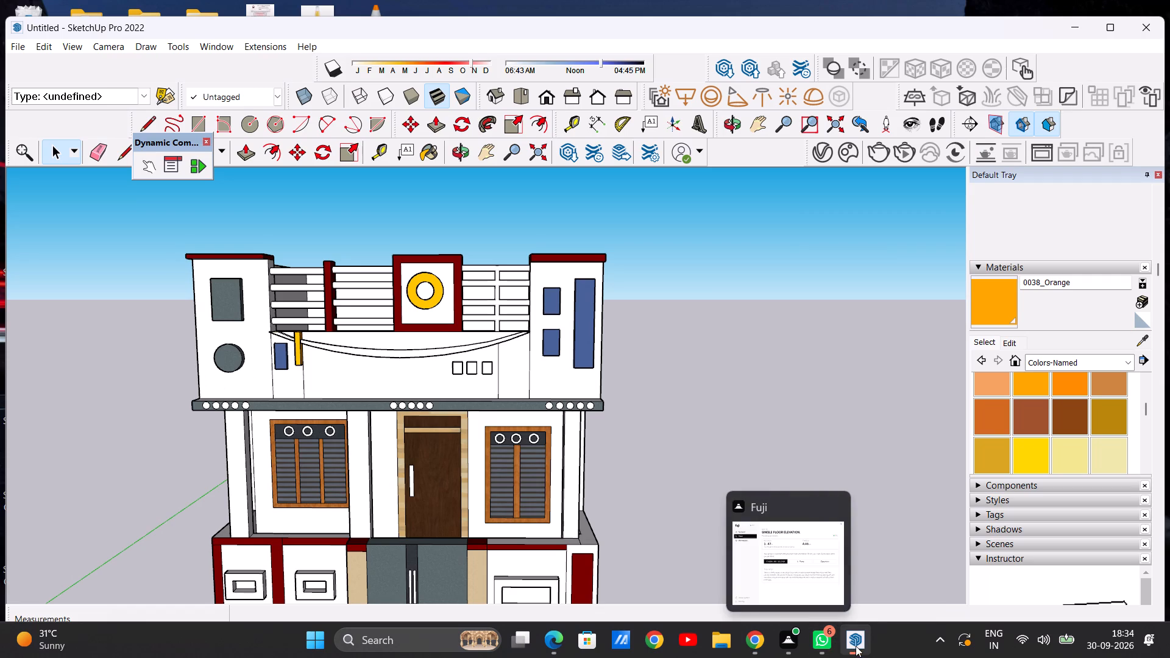
left_click(844, 575)
scroll(483, 313, "down", 9)
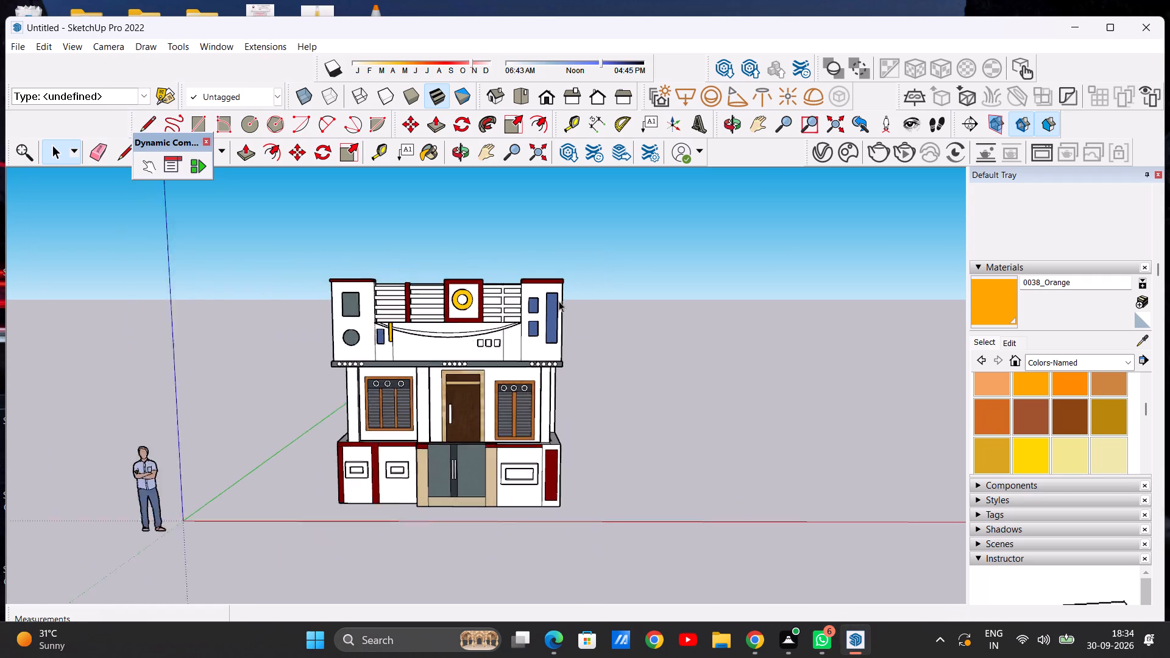
scroll(559, 301, "down", 2)
scroll(420, 502, "up", 7)
scroll(484, 332, "up", 7)
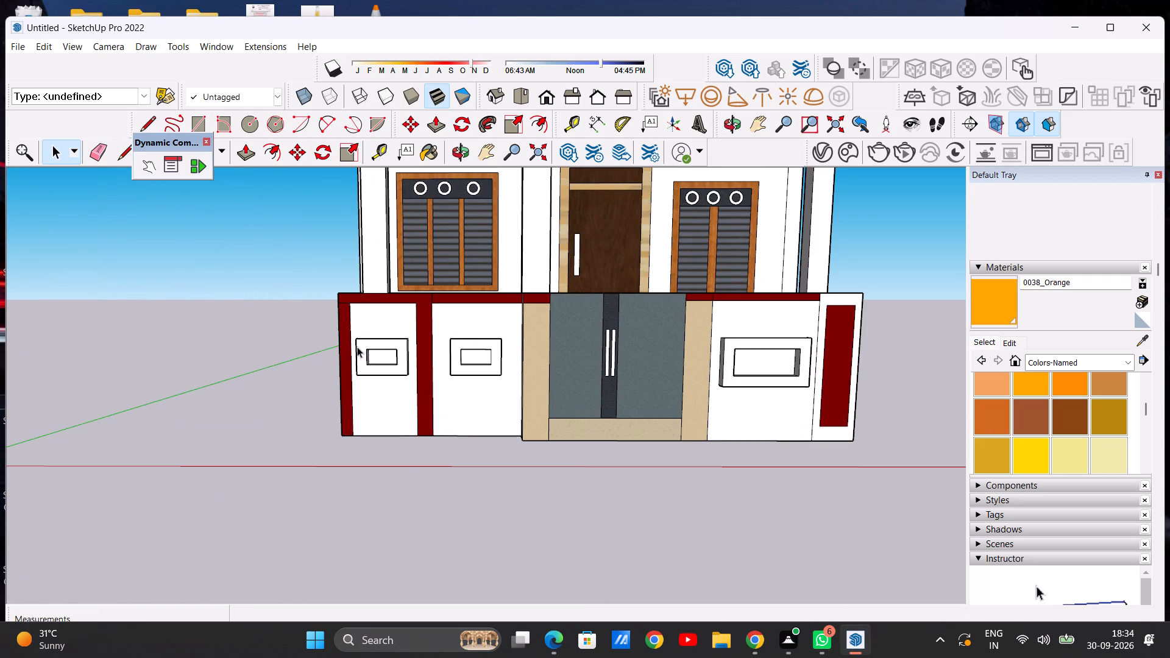
scroll(491, 350, "up", 4)
scroll(436, 366, "down", 7)
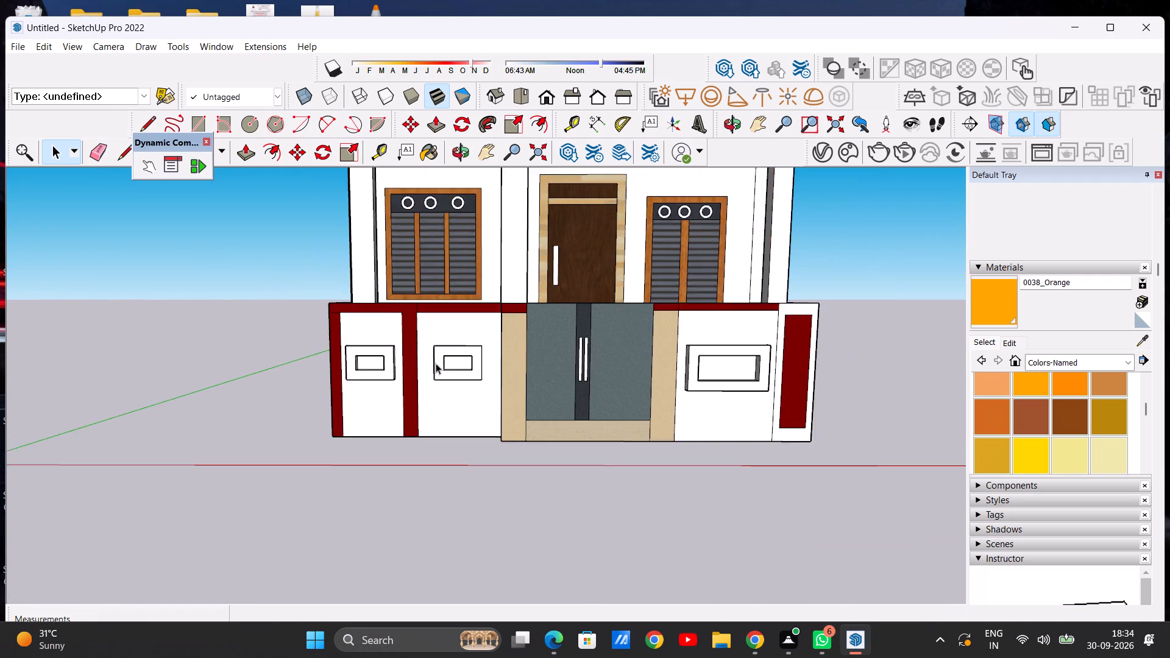
scroll(436, 363, "down", 8)
scroll(491, 243, "up", 7)
scroll(425, 320, "up", 6)
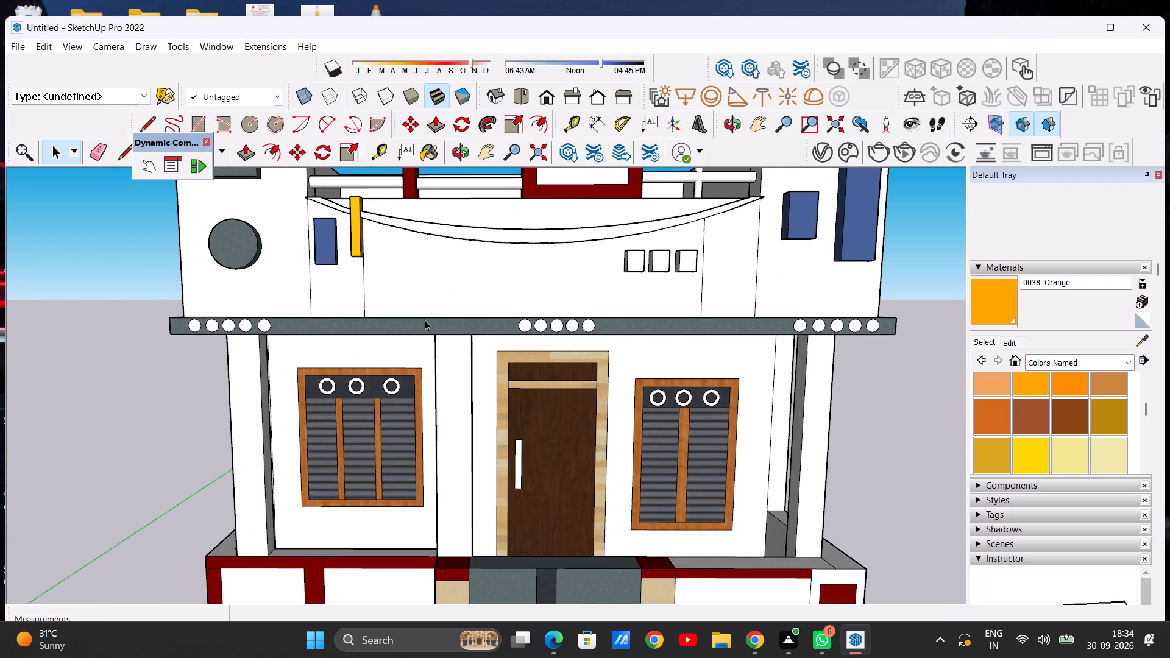
scroll(426, 280, "down", 2)
scroll(489, 260, "up", 1)
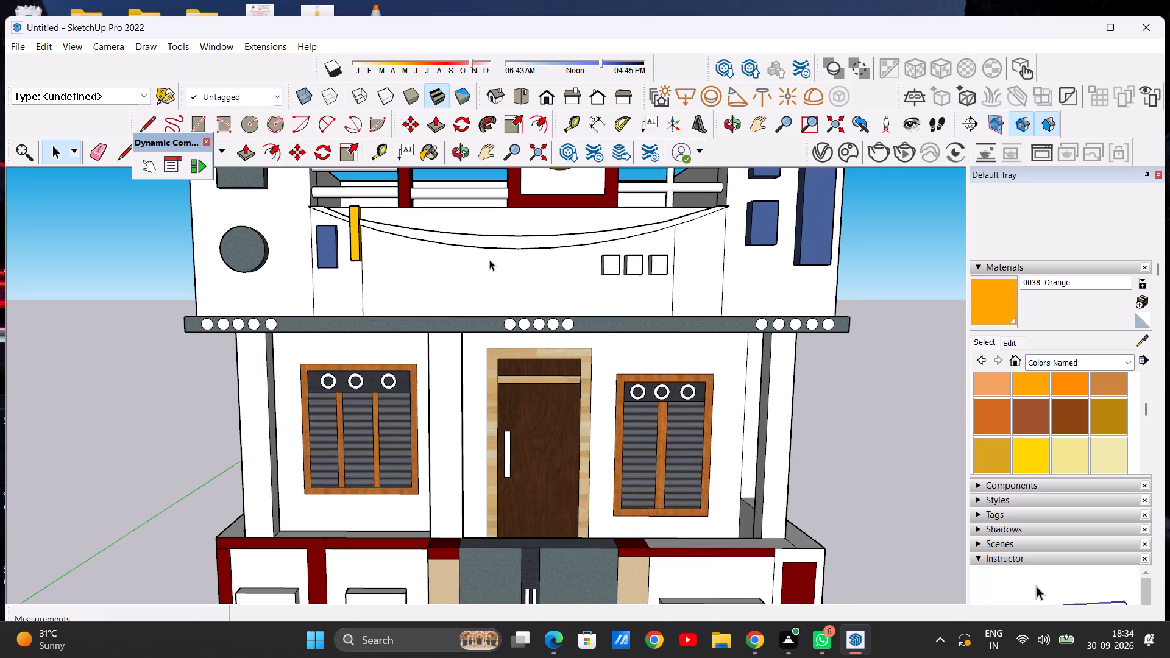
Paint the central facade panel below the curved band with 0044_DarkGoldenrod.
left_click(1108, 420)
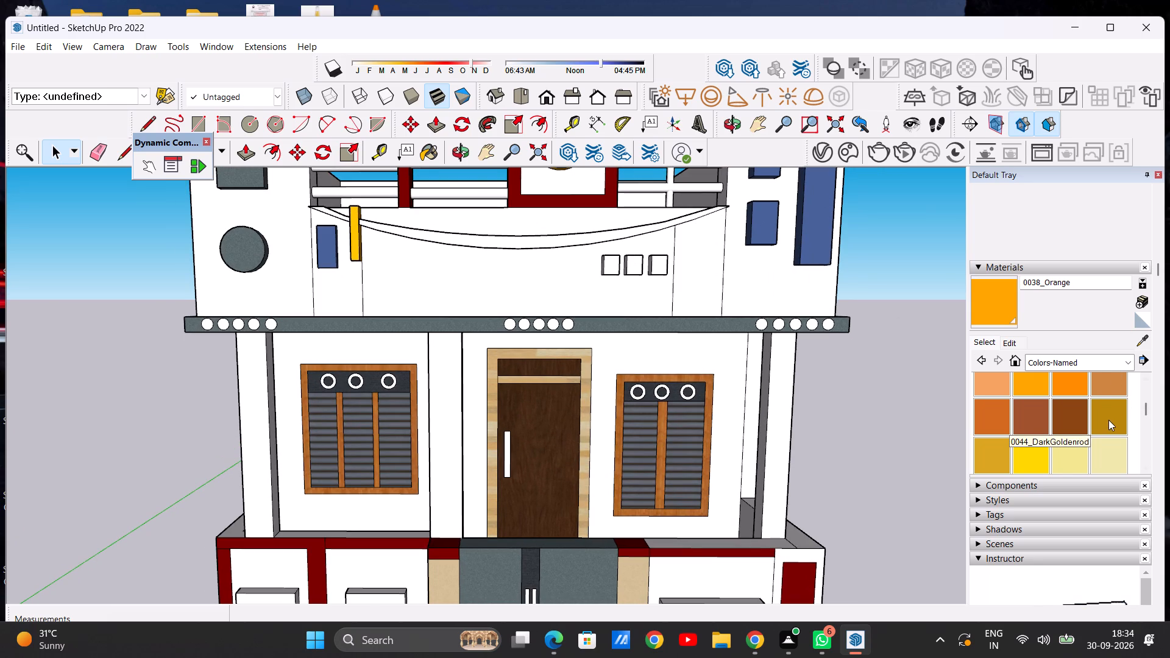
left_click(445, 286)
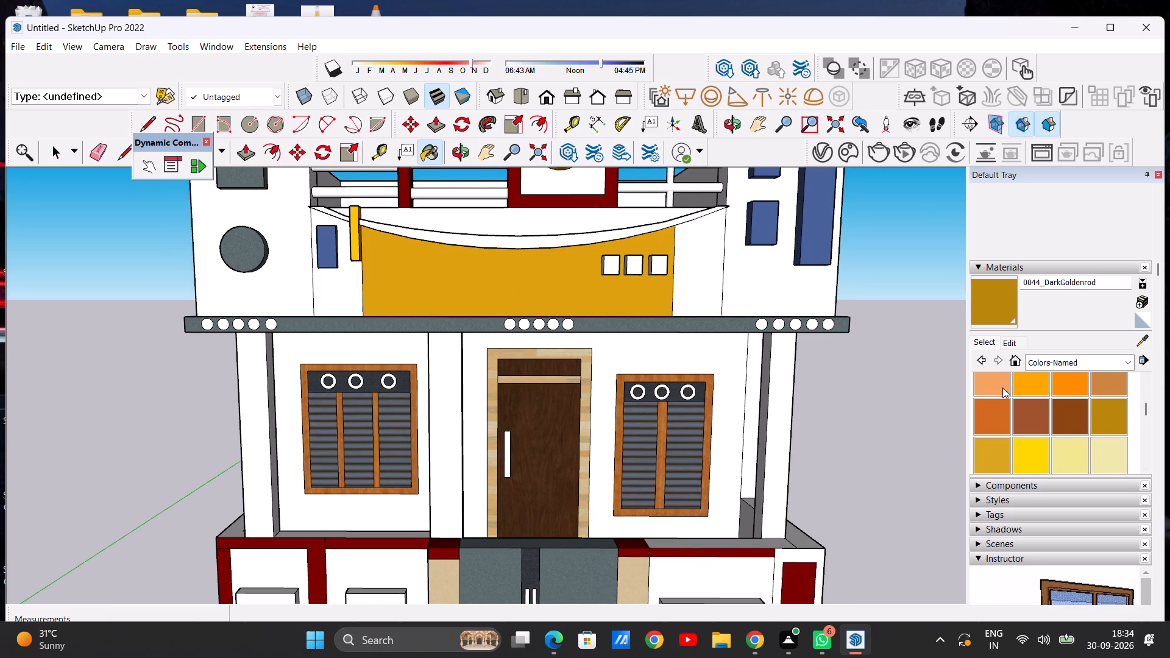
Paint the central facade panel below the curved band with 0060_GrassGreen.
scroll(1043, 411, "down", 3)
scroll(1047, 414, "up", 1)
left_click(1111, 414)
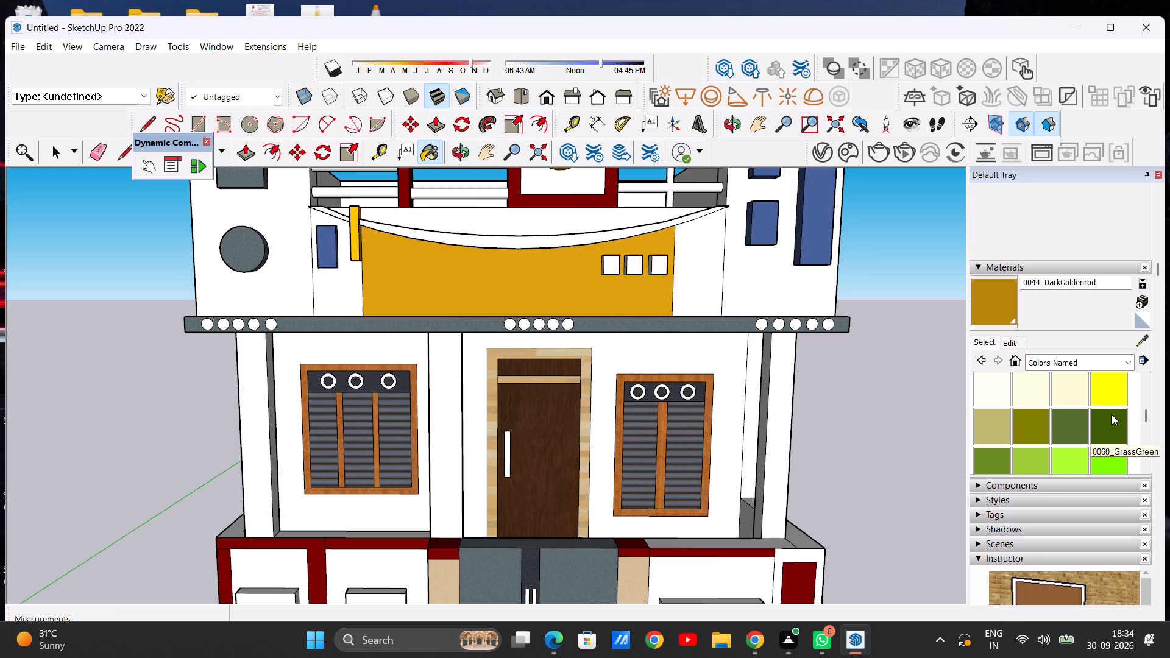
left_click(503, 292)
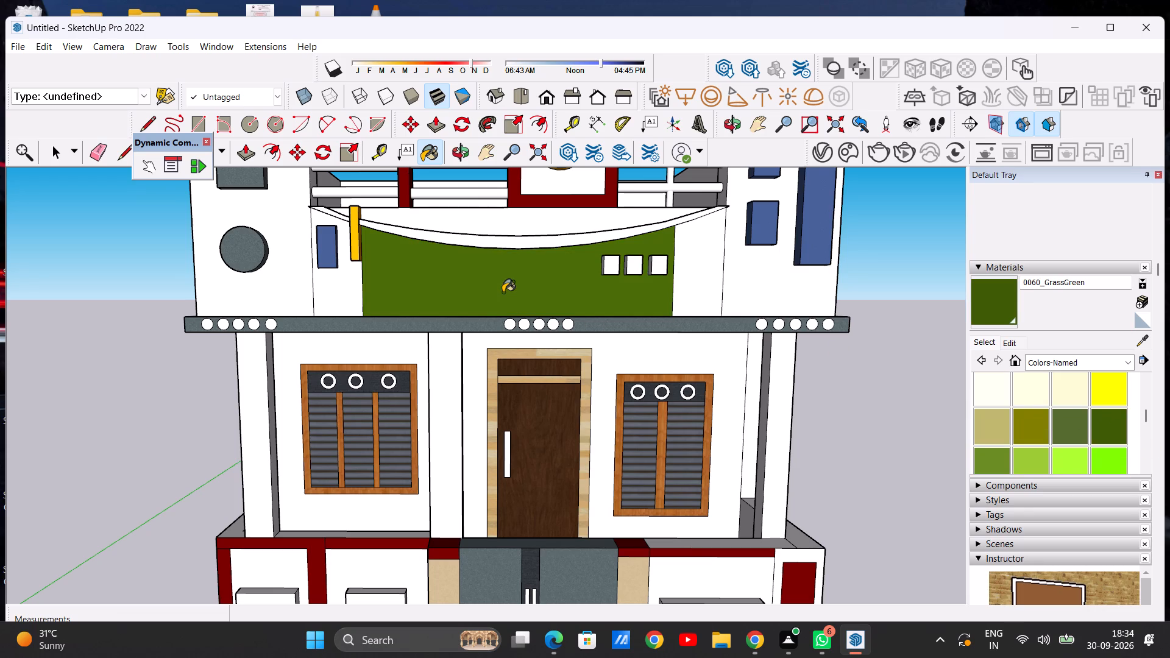
Paint the central facade panel below the curved band with 0058_Olive.
scroll(542, 298, "down", 4)
scroll(543, 296, "up", 2)
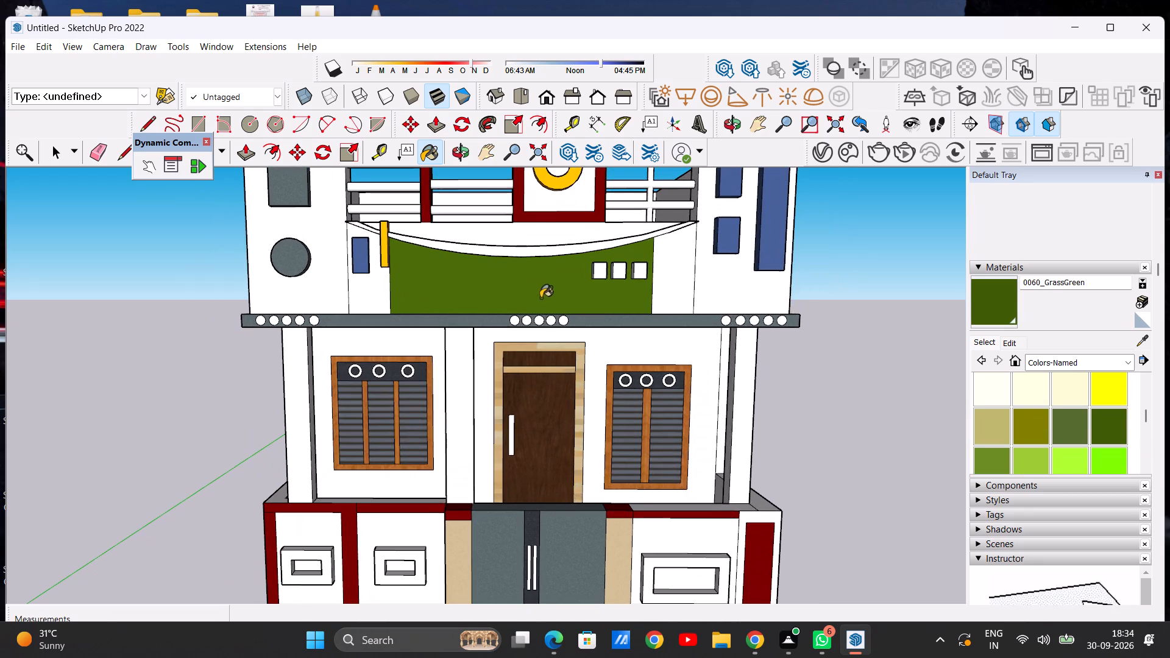
scroll(470, 303, "down", 5)
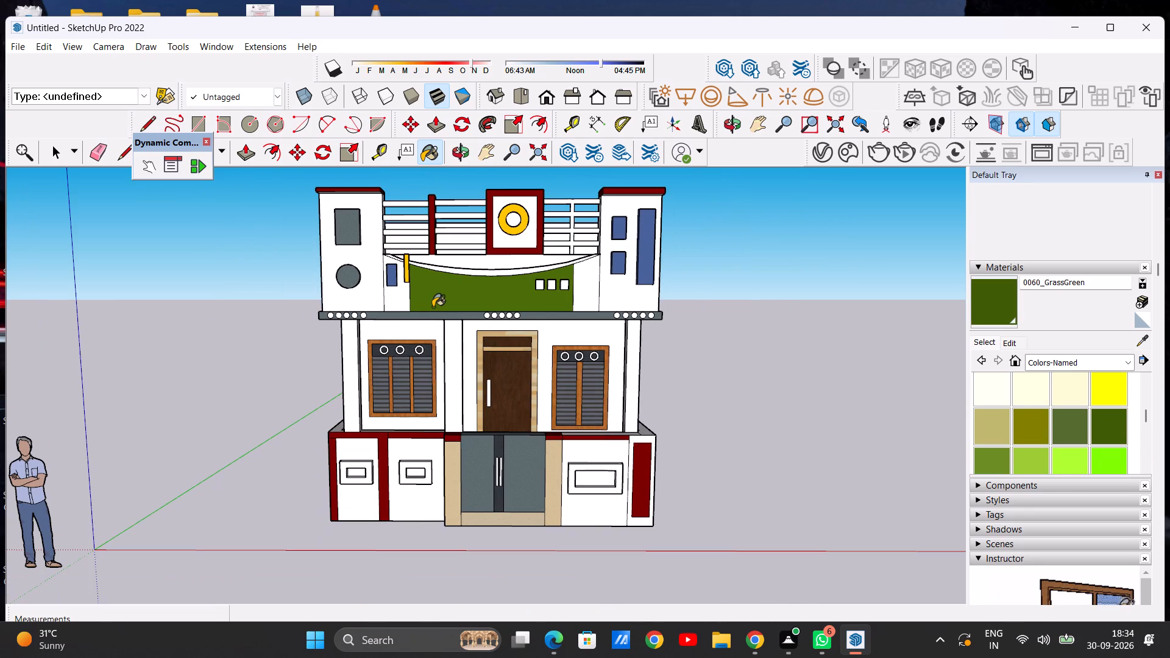
scroll(439, 303, "up", 5)
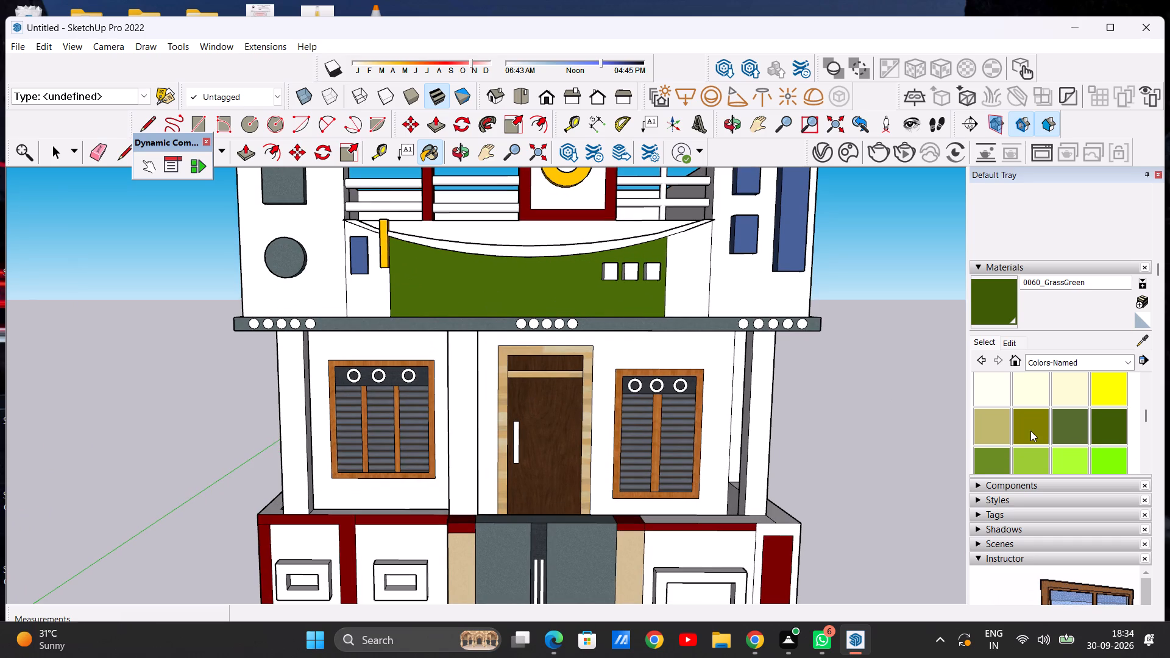
left_click(1030, 431)
left_click(573, 289)
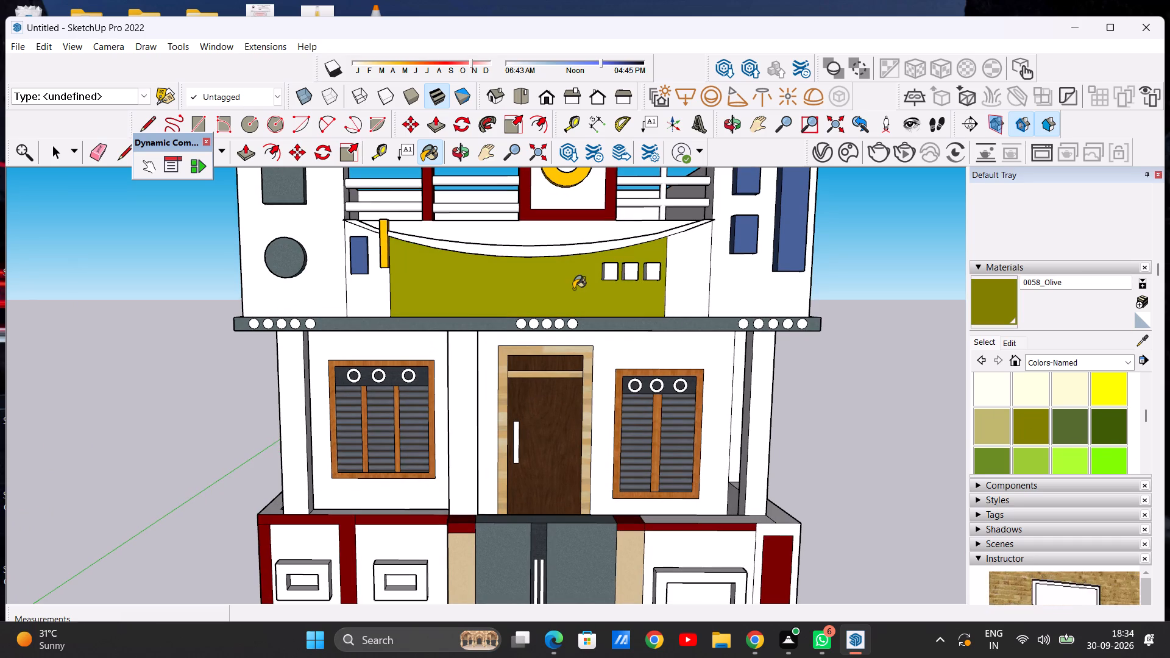
Paint the front face and top of the boundary wall's raised rectangular frame farthest from the gate, between the maroon strips, with 0058_Olive.
scroll(580, 292, "down", 5)
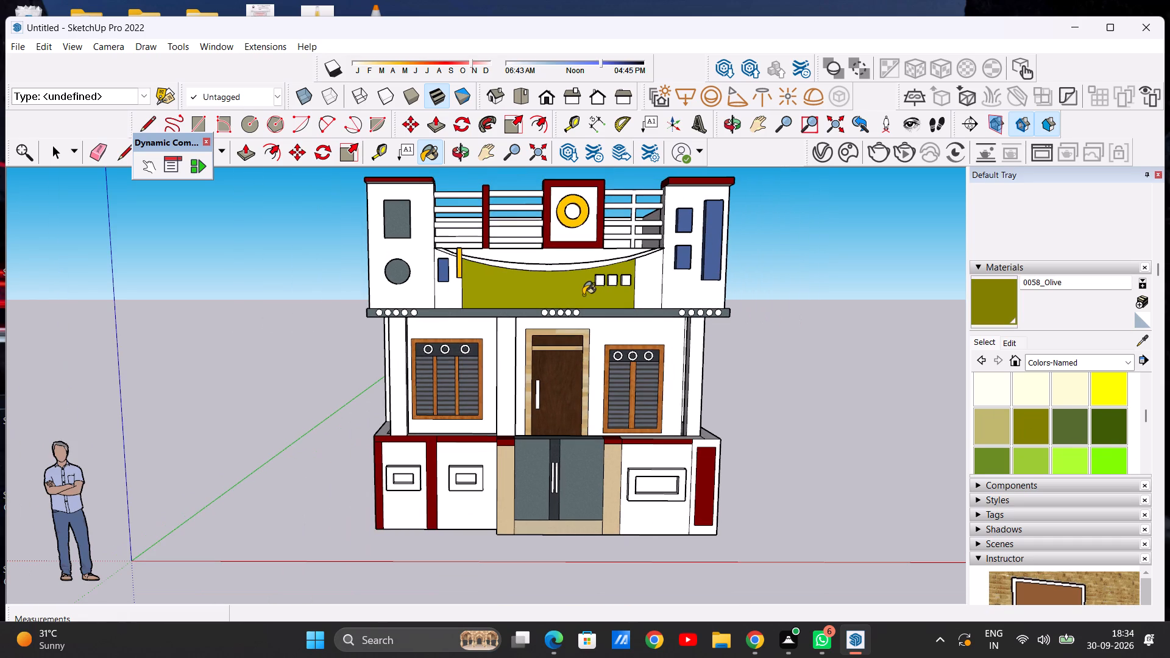
scroll(528, 261, "up", 10)
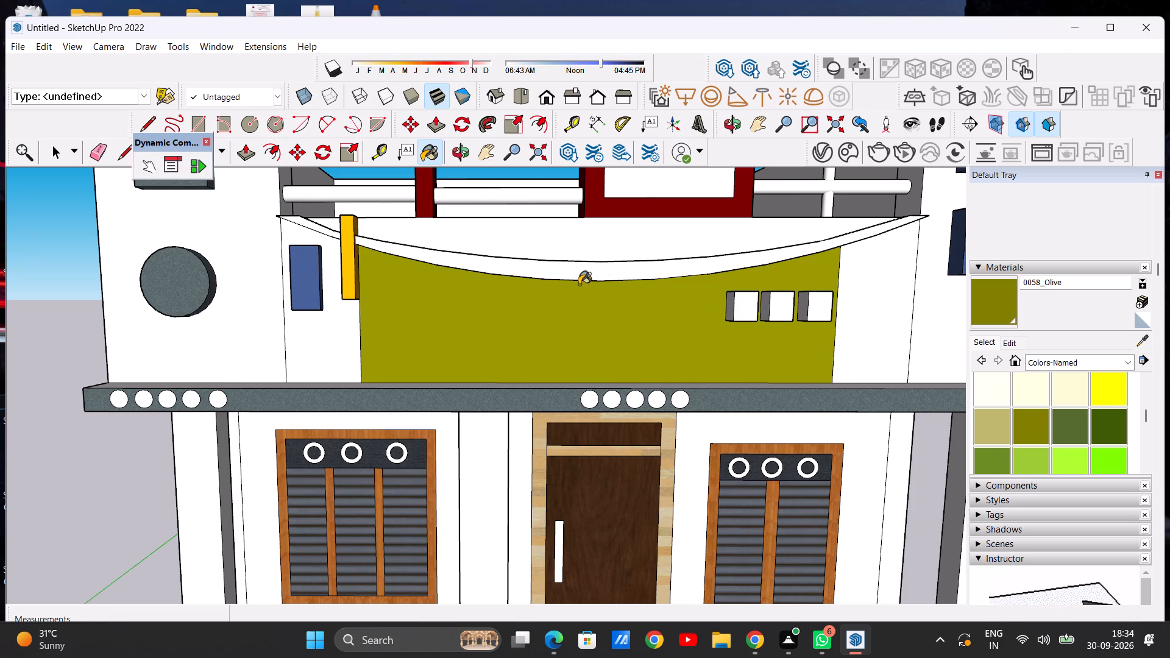
scroll(579, 285, "down", 4)
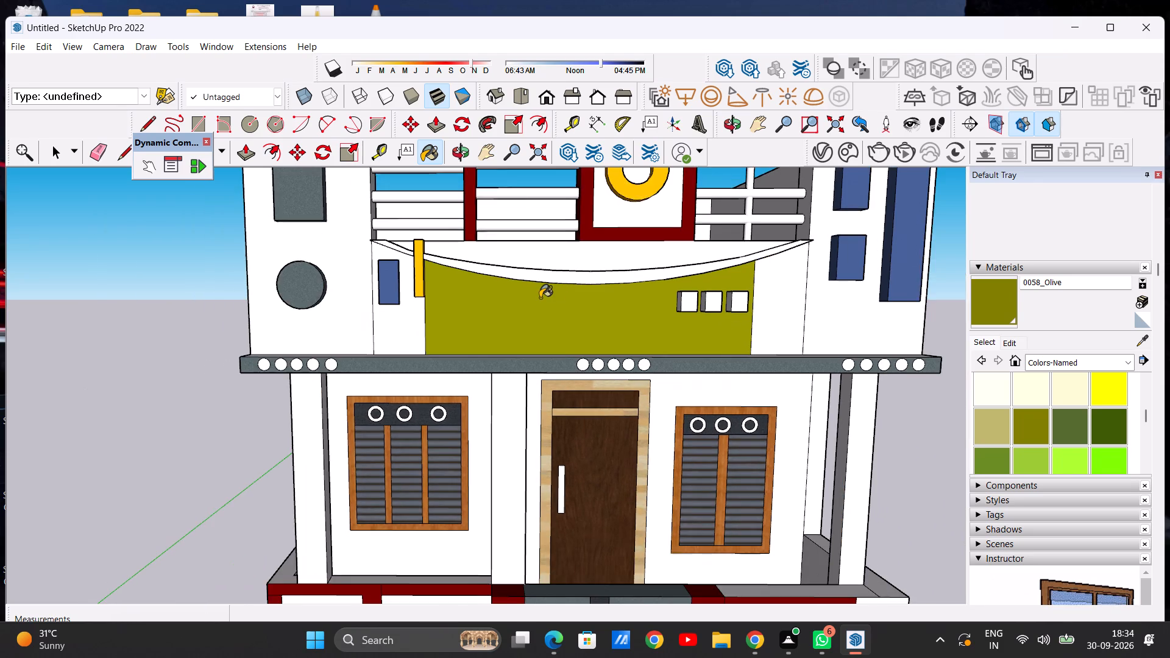
scroll(540, 298, "down", 2)
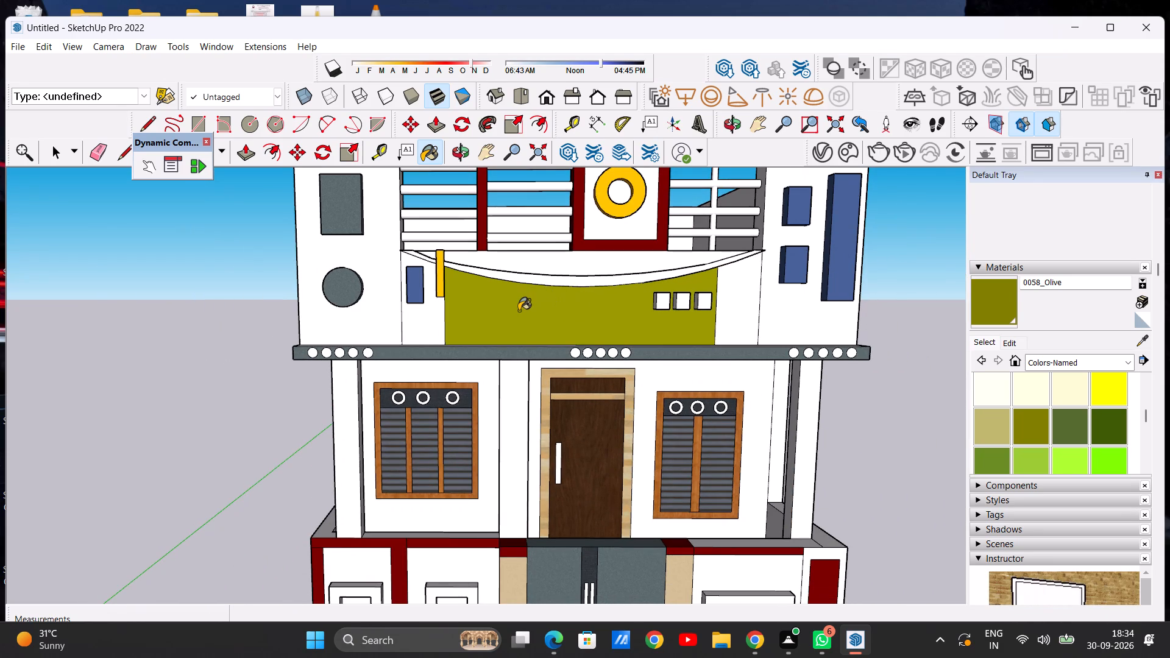
scroll(518, 314, "down", 11)
scroll(466, 420, "up", 7)
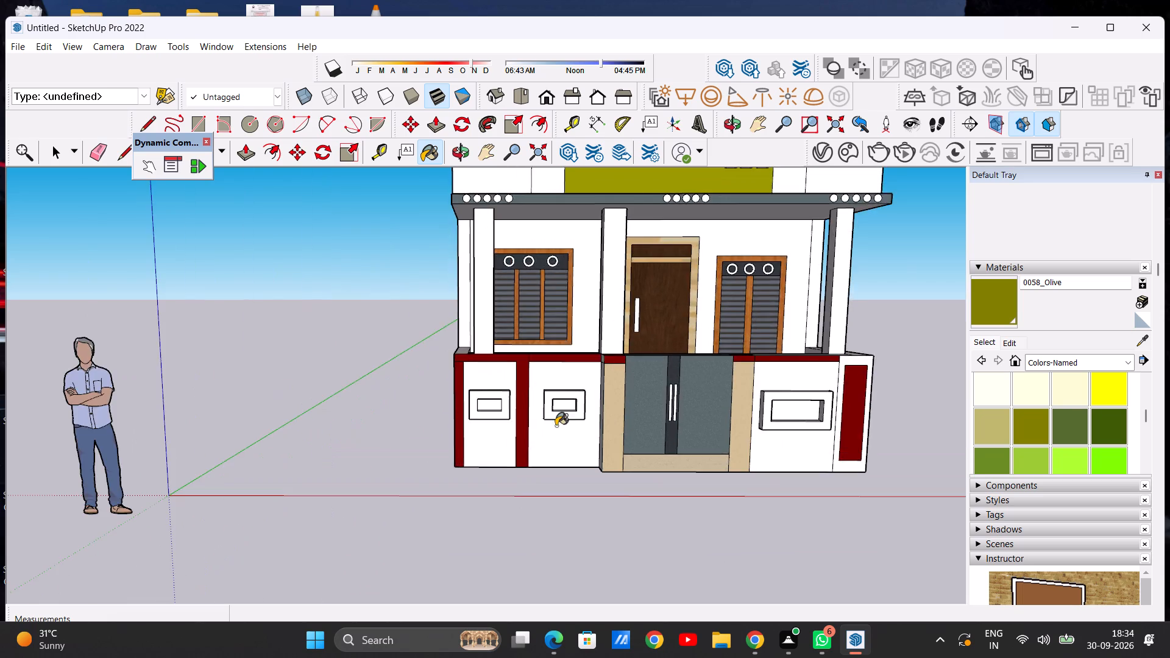
scroll(548, 414, "up", 6)
scroll(564, 412, "down", 4)
middle_click_drag(394, 406, 478, 431)
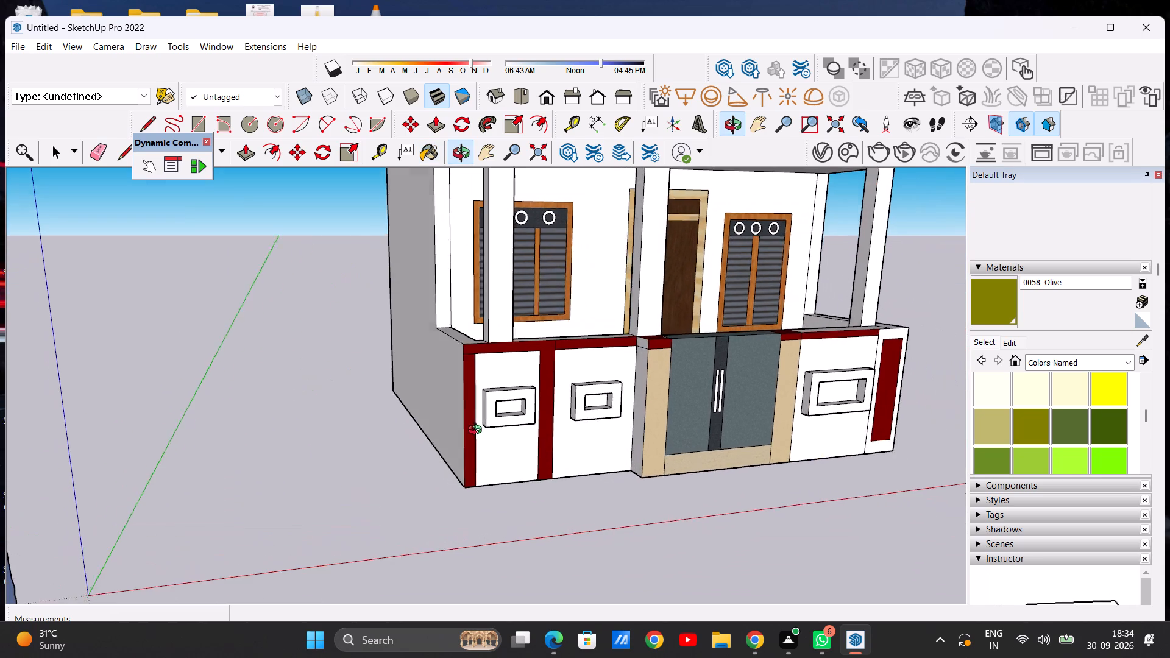
middle_click_drag(478, 431, 497, 431)
scroll(521, 402, "up", 8)
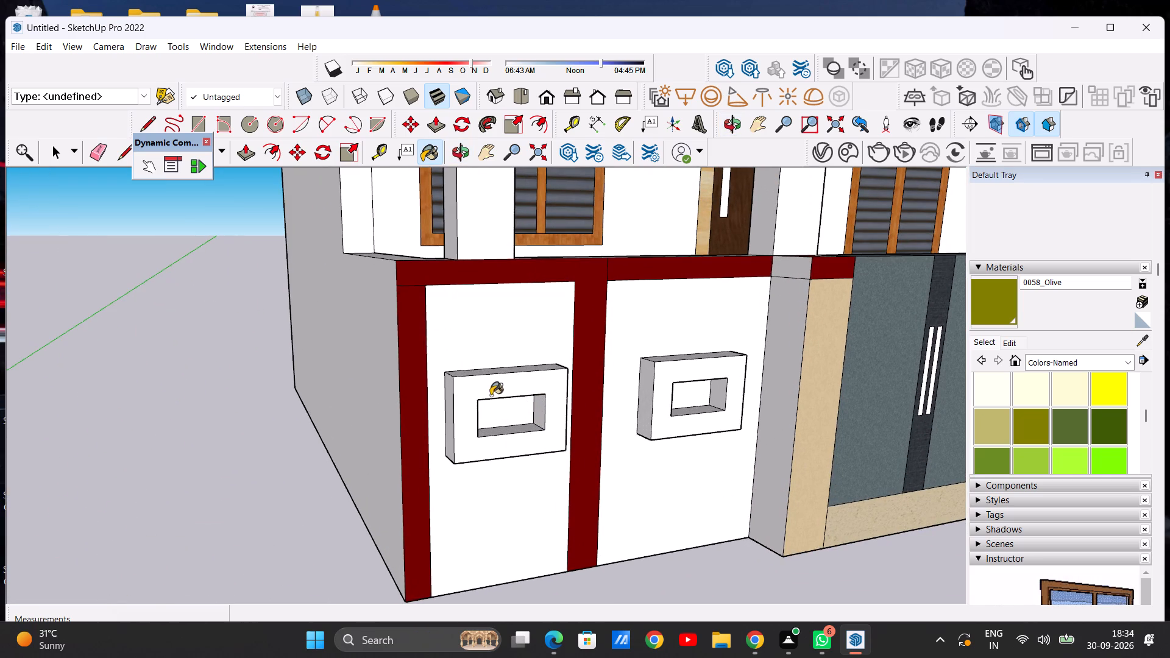
left_click(468, 388)
scroll(455, 424, "down", 9)
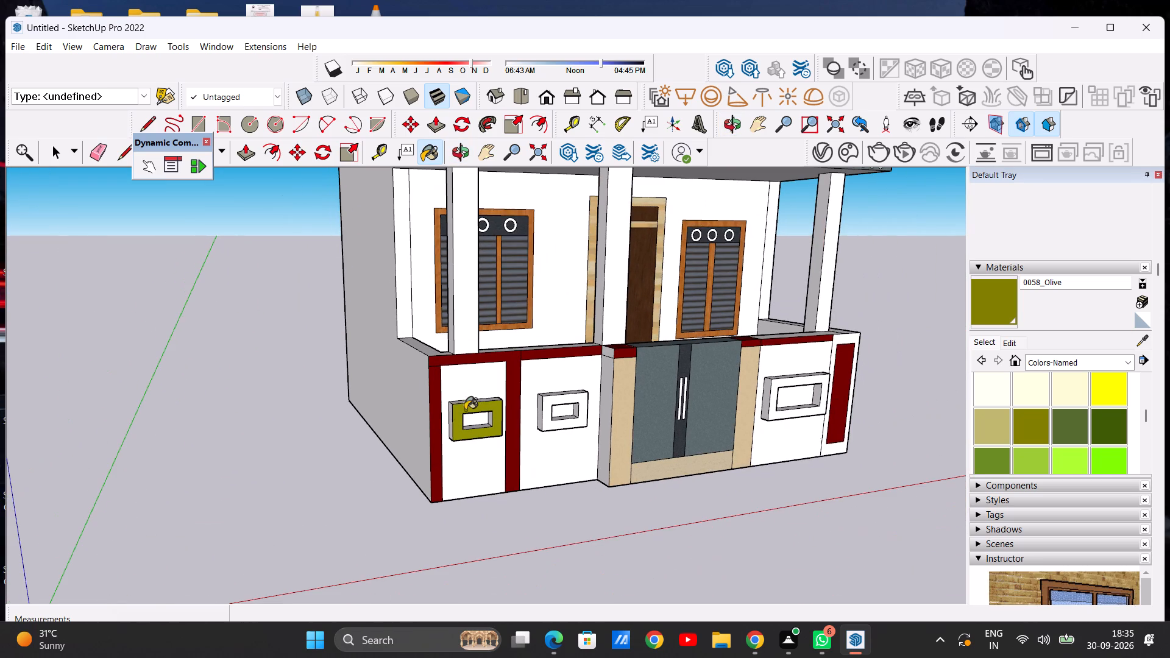
middle_click_drag(476, 408, 481, 441)
middle_click(481, 441)
scroll(481, 406, "up", 7)
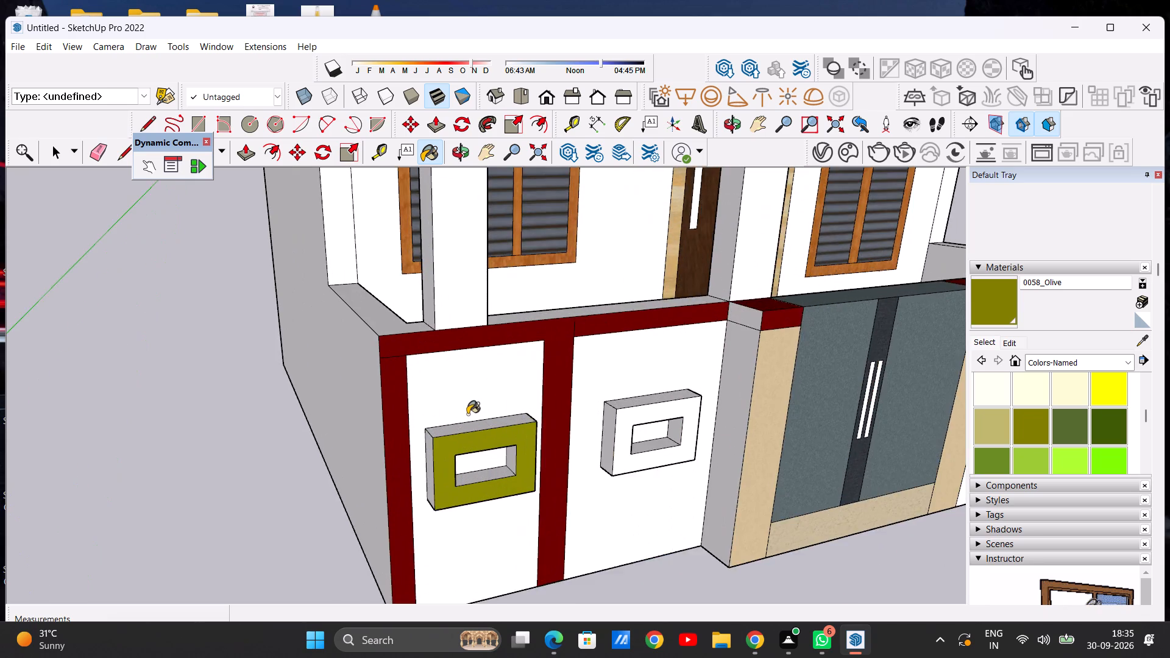
scroll(457, 421, "up", 16)
left_click(405, 465)
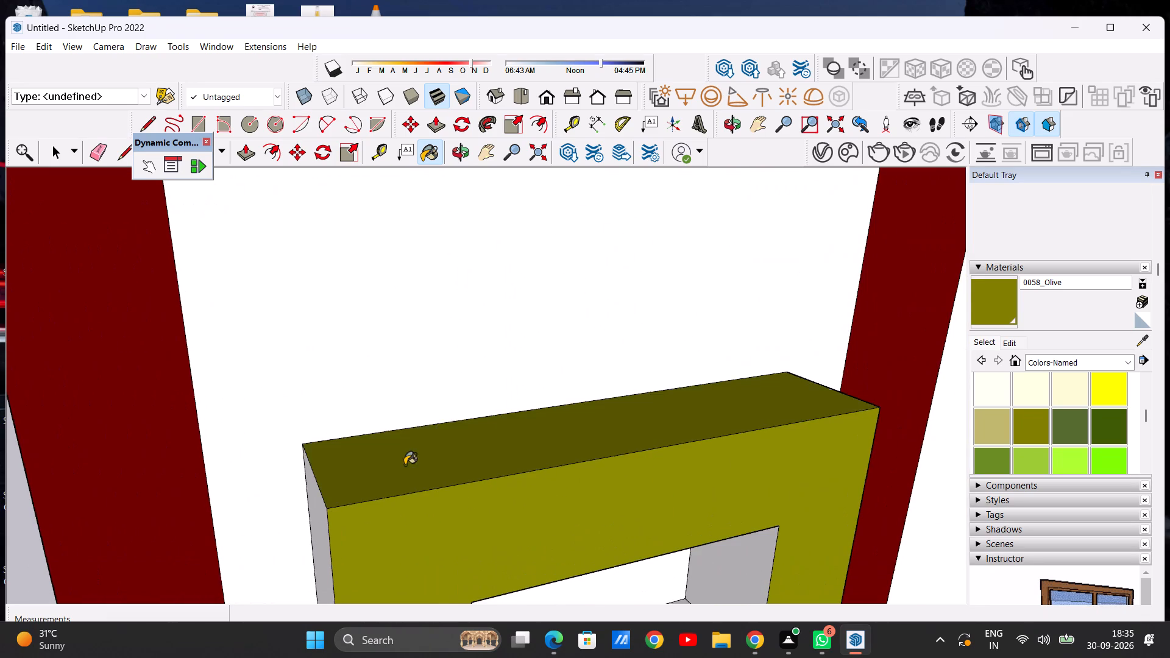
Paint both outer side faces of that same boundary wall frame with 0058_Olive.
scroll(405, 465, "down", 18)
scroll(378, 471, "up", 5)
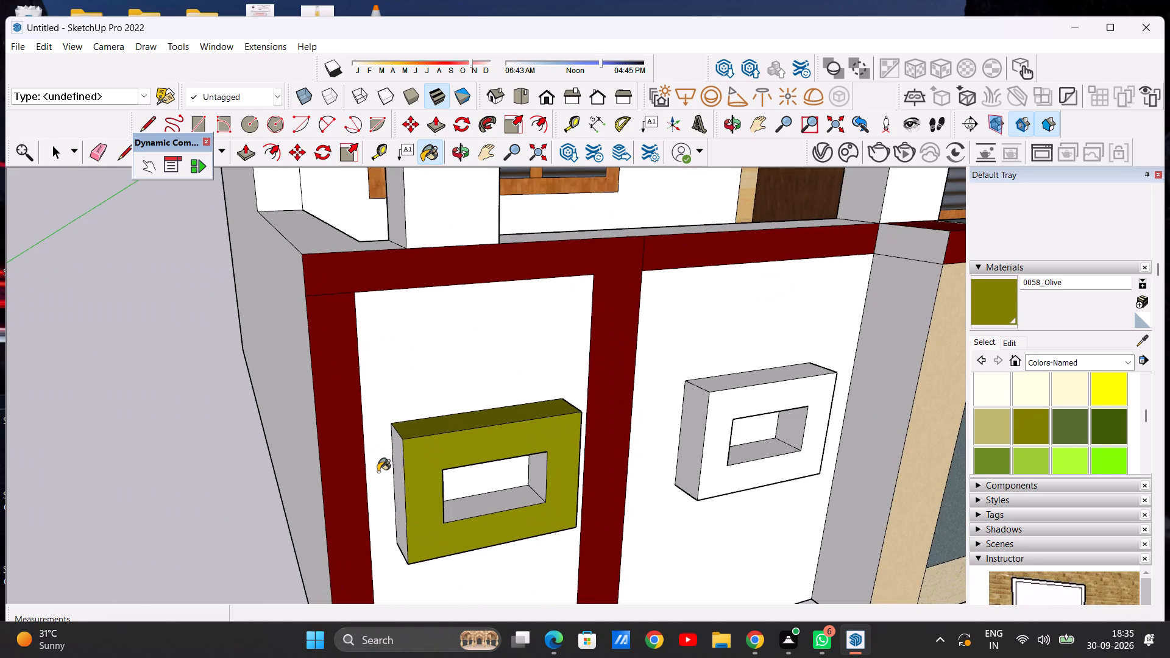
middle_click_drag(378, 472, 445, 473)
scroll(470, 469, "up", 7)
left_click(454, 467)
scroll(412, 447, "down", 18)
middle_click_drag(463, 444, 212, 436)
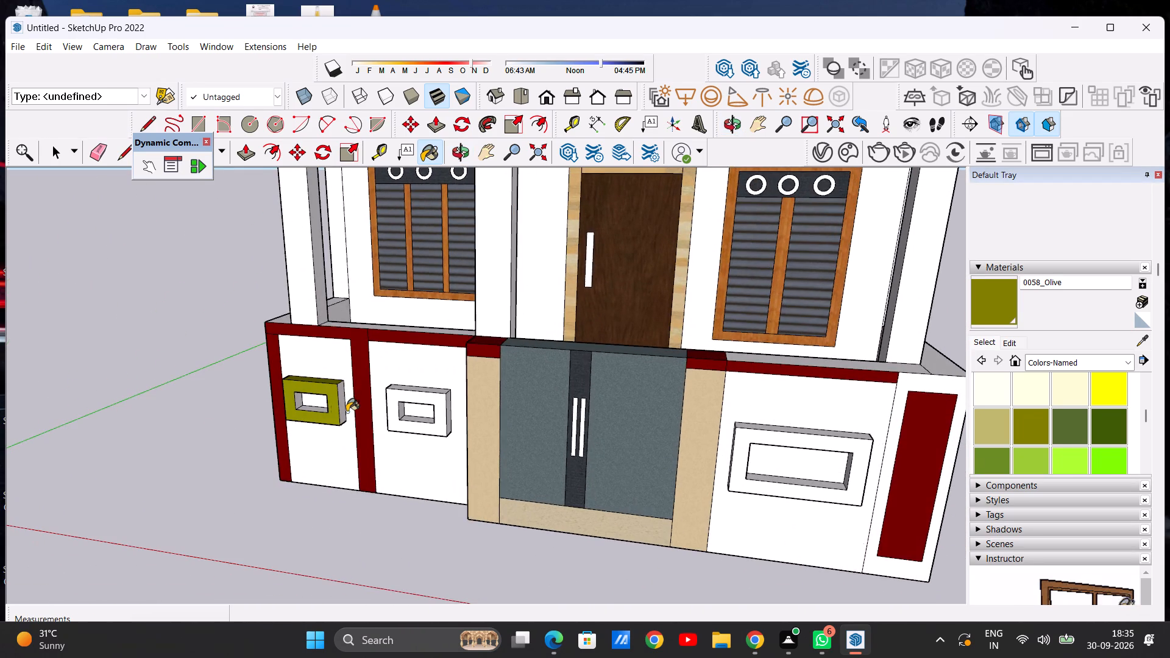
scroll(347, 412, "up", 11)
left_click(341, 411)
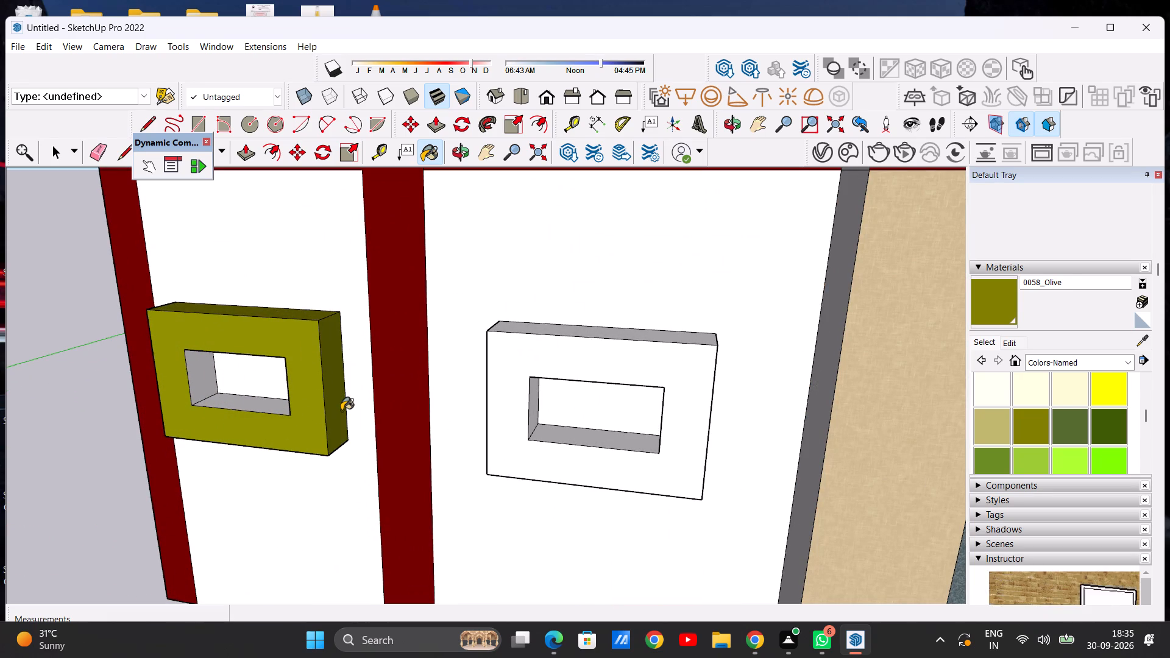
Paint the underside of the same boundary wall frame with 0058_Olive.
middle_click_drag(238, 461, 342, 369)
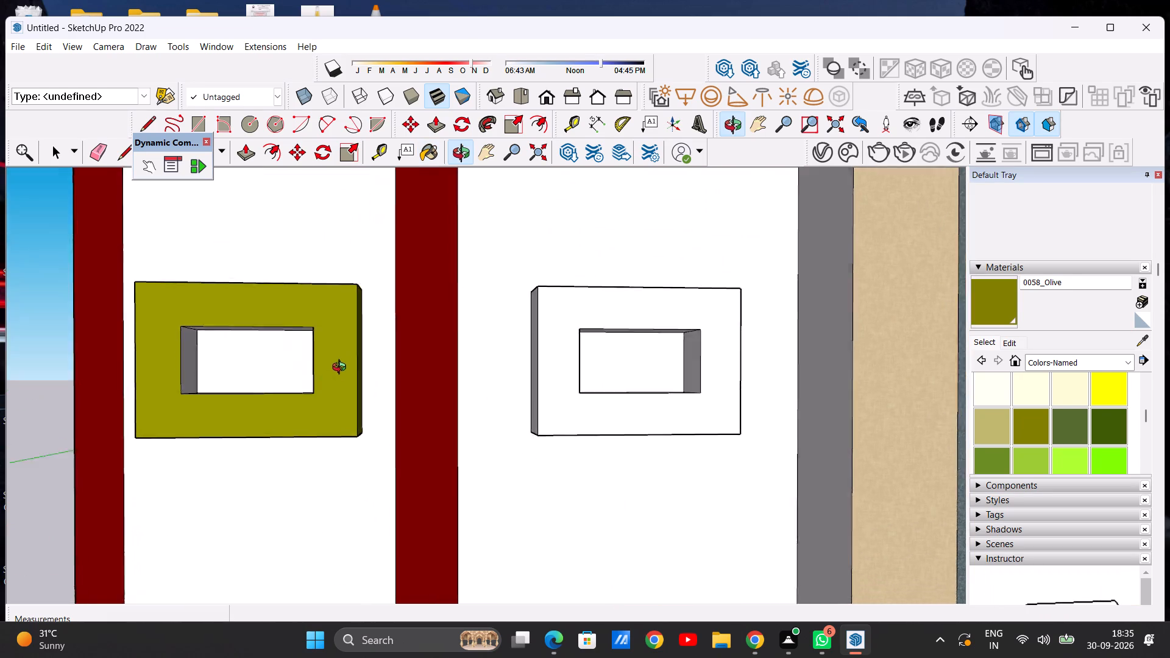
middle_click_drag(342, 369, 349, 331)
middle_click_drag(324, 495, 329, 379)
scroll(366, 344, "up", 6)
left_click(322, 302)
Paint the front, top and side facing away from the gate of the adjacent boundary wall frame with 0058_Olive.
scroll(322, 410, "down", 20)
middle_click_drag(305, 353, 299, 508)
scroll(405, 495, "up", 2)
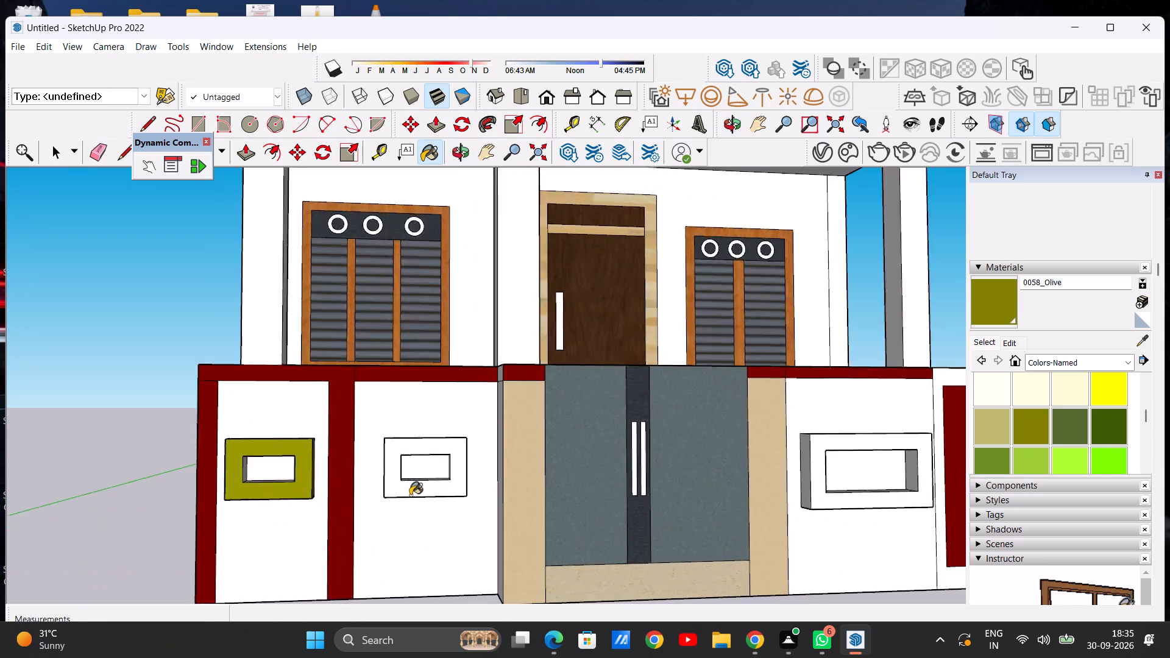
scroll(410, 495, "up", 11)
left_click(380, 463)
scroll(384, 448, "down", 5)
middle_click_drag(379, 400, 395, 581)
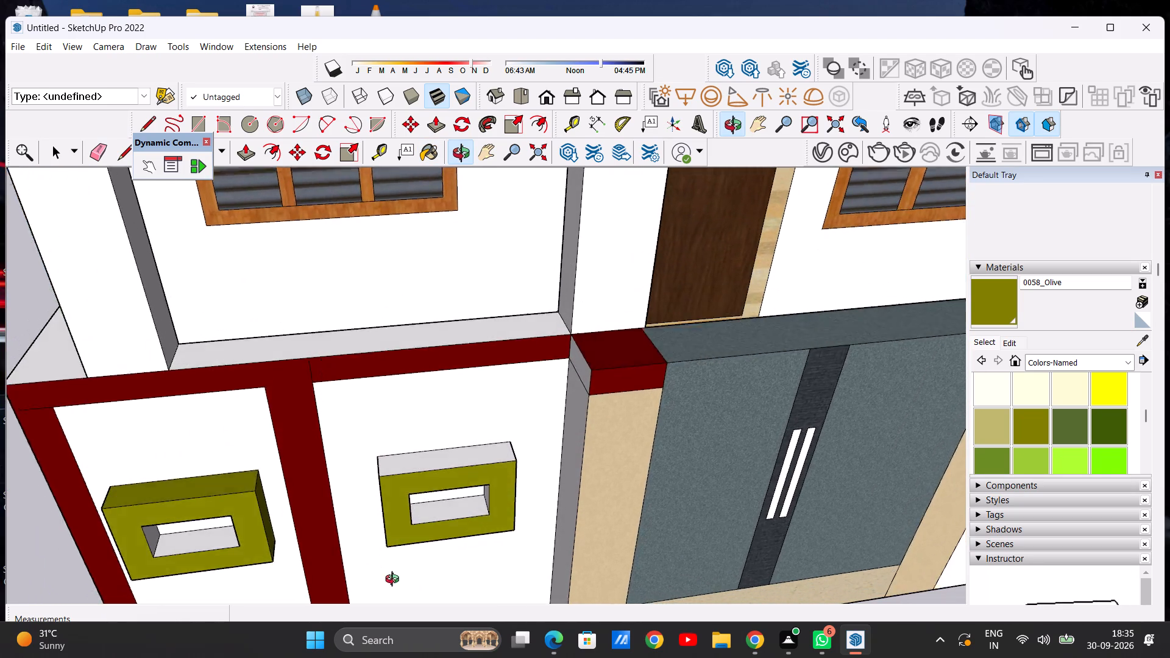
middle_click_drag(395, 581, 397, 597)
scroll(399, 493, "up", 7)
left_click(394, 467)
scroll(399, 460, "down", 12)
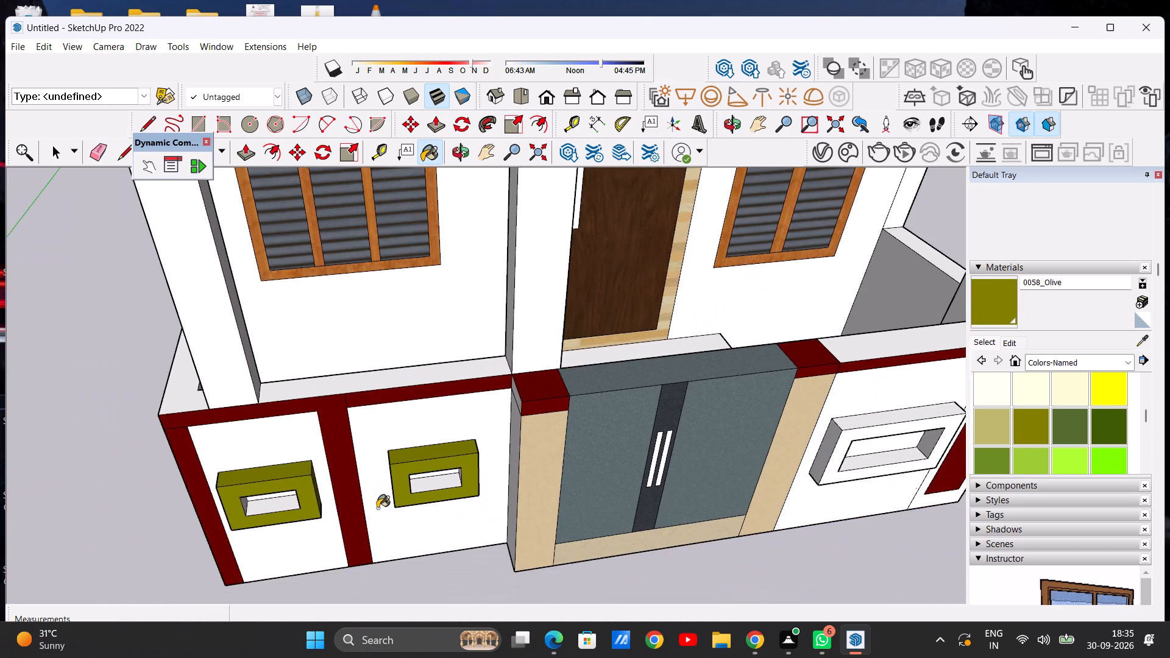
middle_click_drag(378, 504, 508, 417)
scroll(422, 486, "up", 5)
left_click(481, 458)
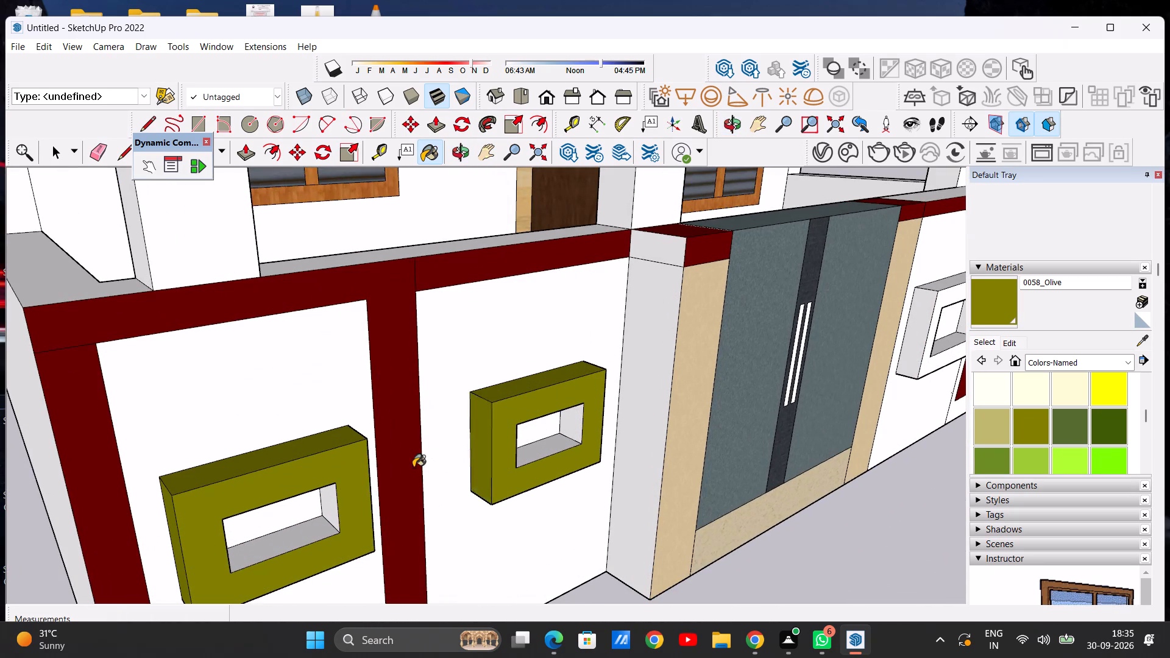
Paint the gate-facing side and the underside of the boundary wall frame between the maroon strip and the gate with 0058_Olive.
scroll(413, 467, "down", 11)
middle_click_drag(481, 467, 59, 446)
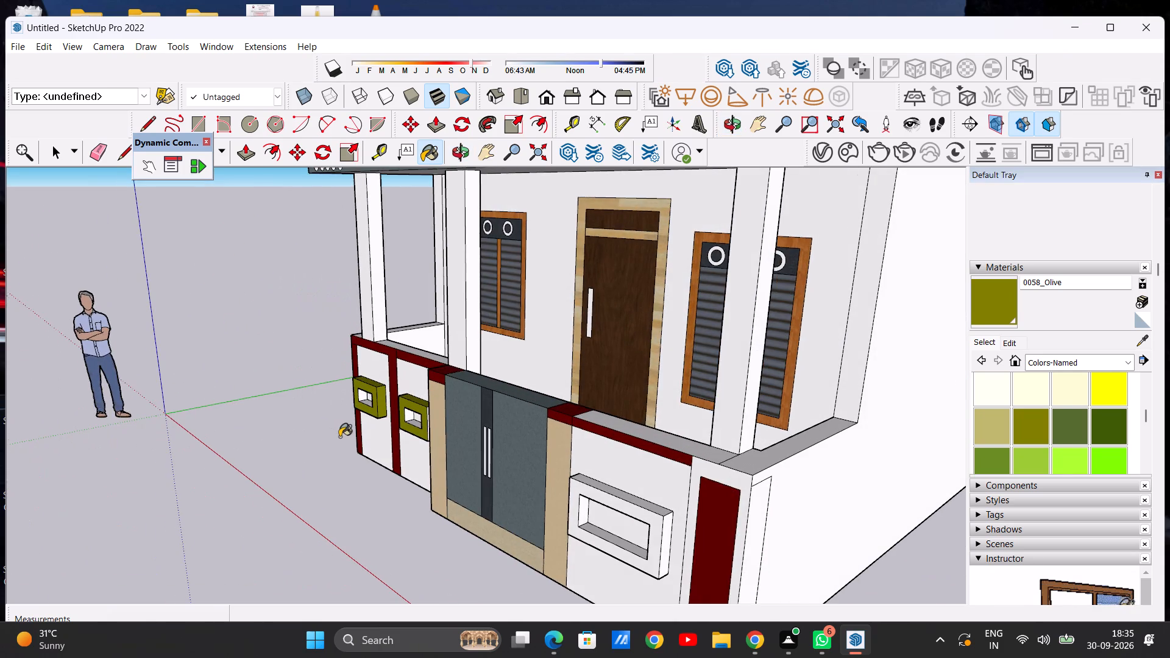
scroll(339, 437, "up", 1)
scroll(428, 451, "up", 14)
left_click(499, 376)
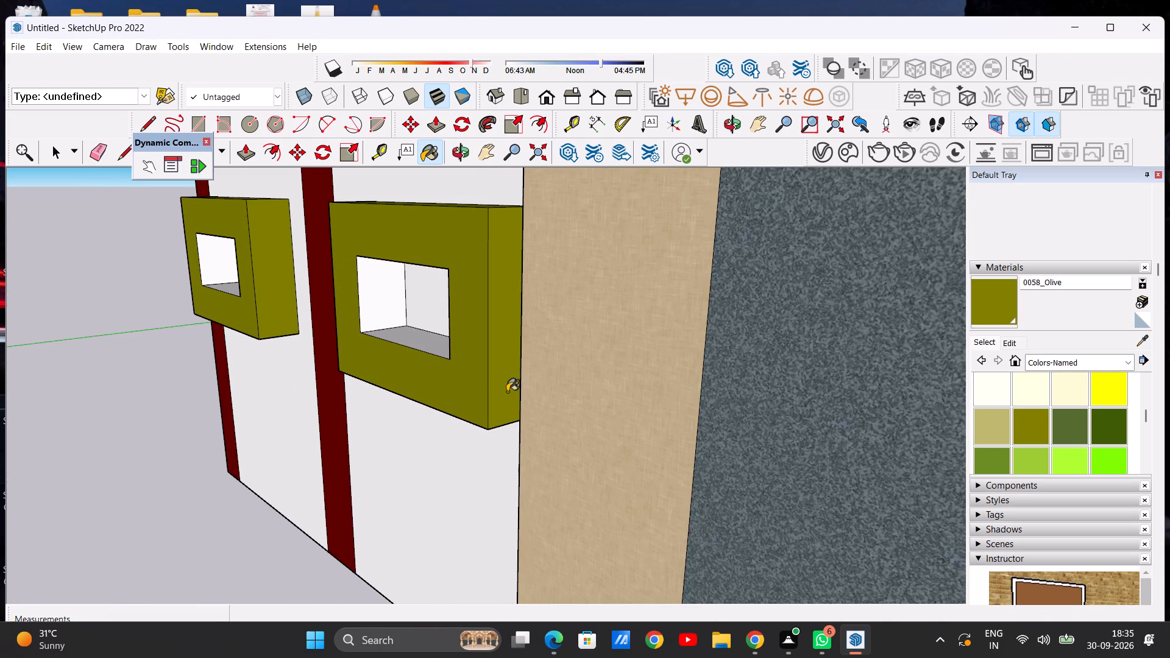
scroll(498, 307, "down", 6)
middle_click_drag(453, 378, 462, 317)
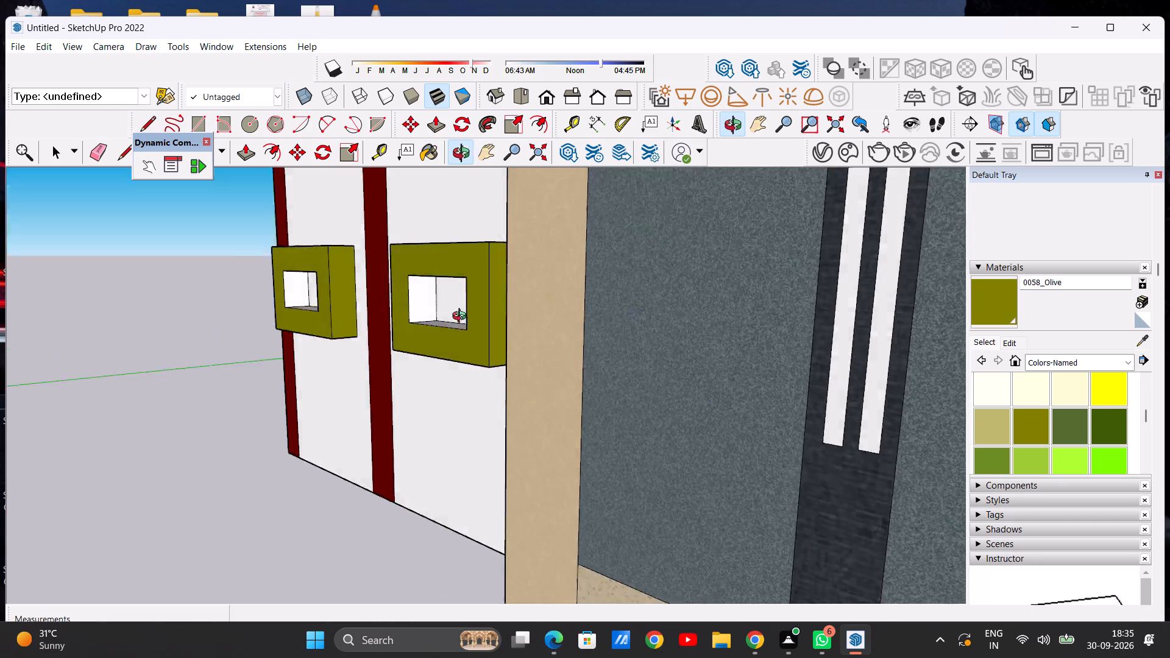
middle_click_drag(462, 317, 468, 48)
scroll(462, 222, "up", 6)
scroll(516, 242, "down", 6)
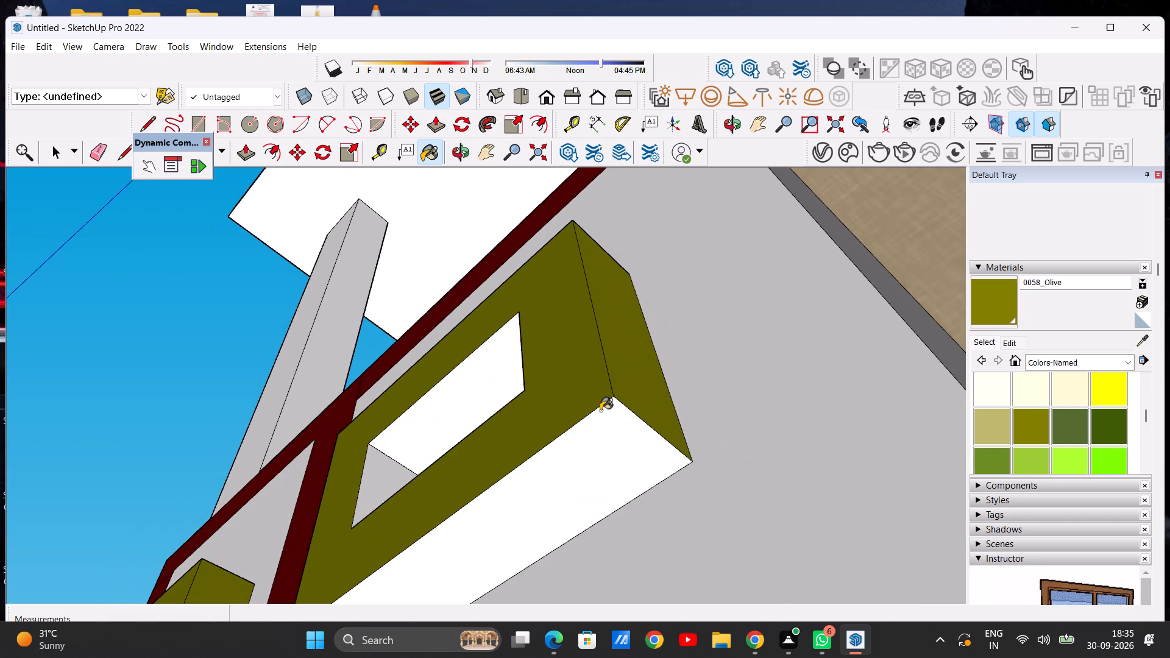
left_click(604, 426)
Paint the bottom and the inner side farthest from the gate in the opening of the farthest boundary wall frame with 0058_Olive.
scroll(532, 329, "down", 17)
middle_click_drag(519, 325, 605, 522)
scroll(586, 421, "down", 12)
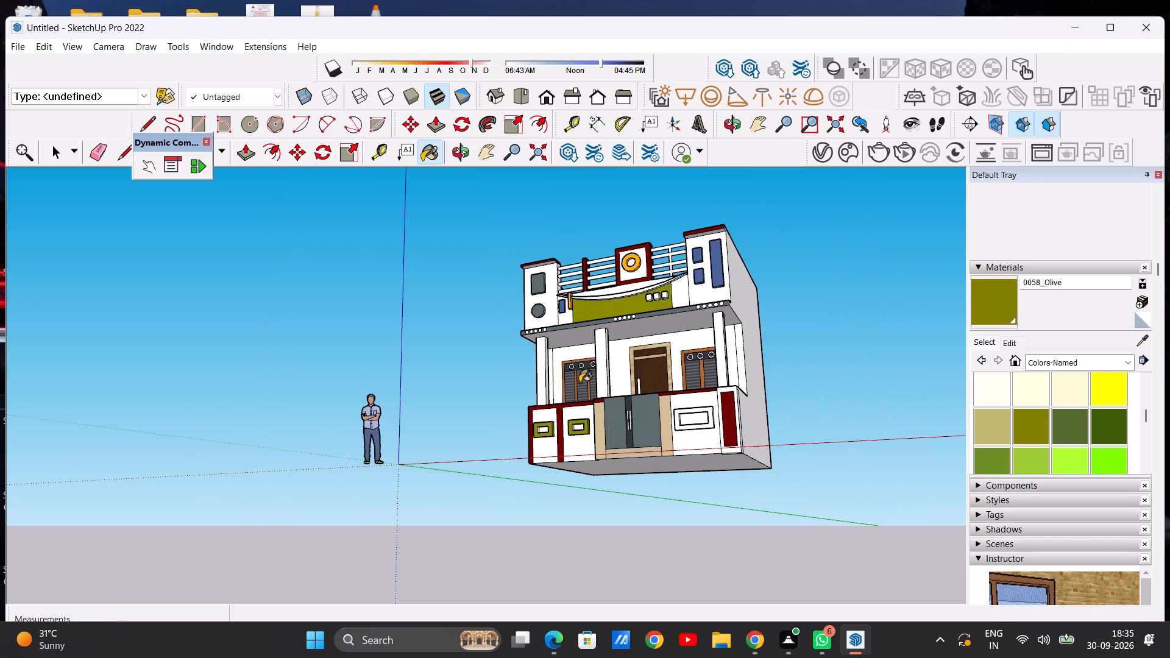
scroll(566, 419, "up", 4)
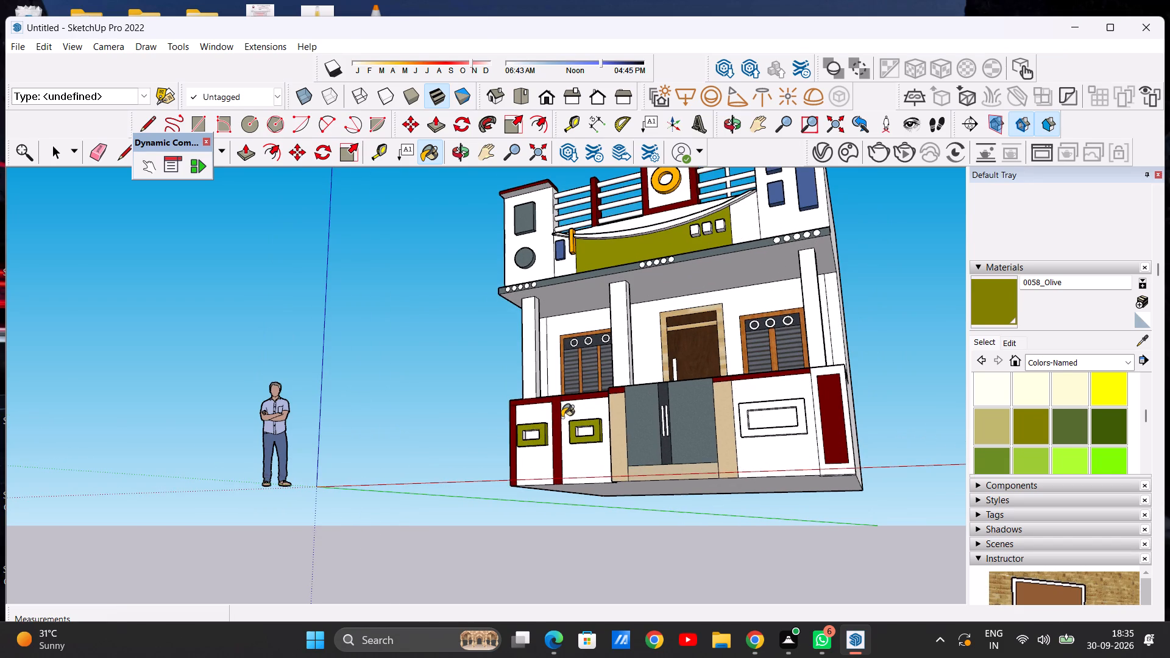
middle_click_drag(550, 432, 672, 535)
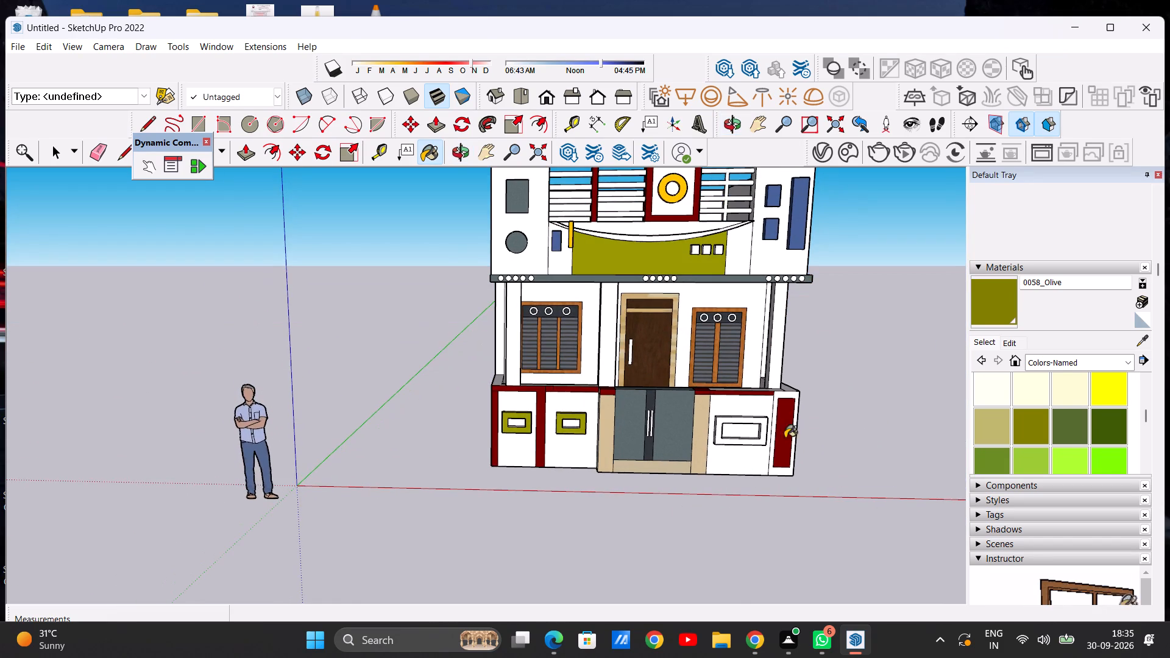
scroll(766, 442, "up", 6)
scroll(373, 426, "up", 7)
middle_click_drag(347, 407, 282, 408)
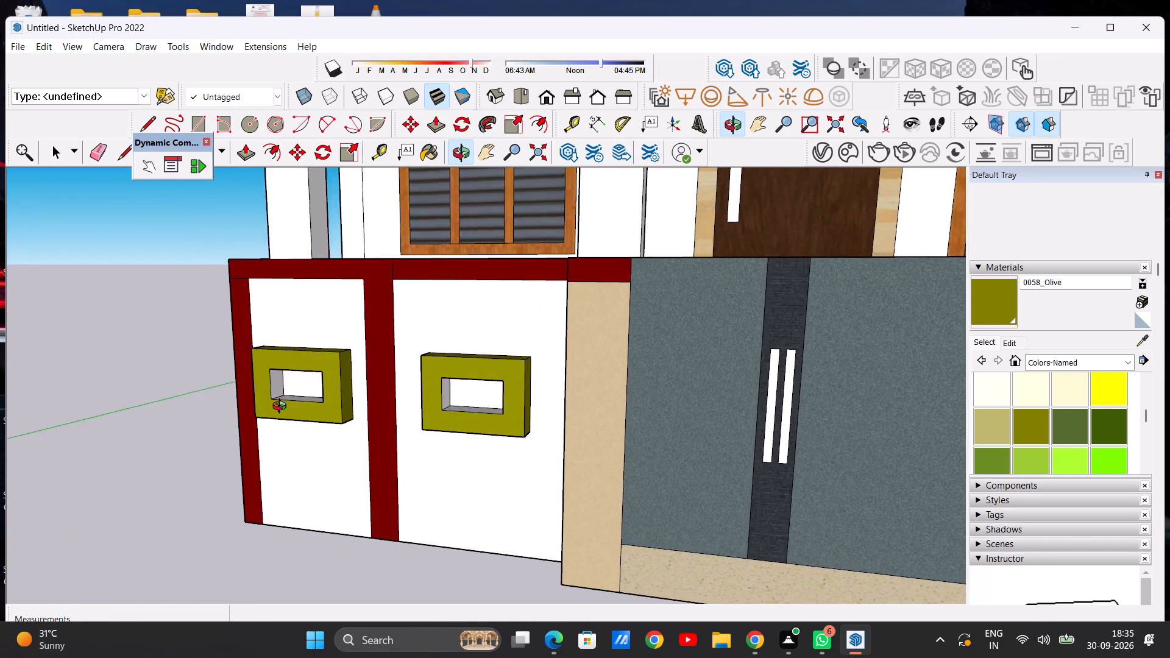
middle_click_drag(282, 408, 261, 390)
scroll(275, 377, "up", 12)
left_click(254, 381)
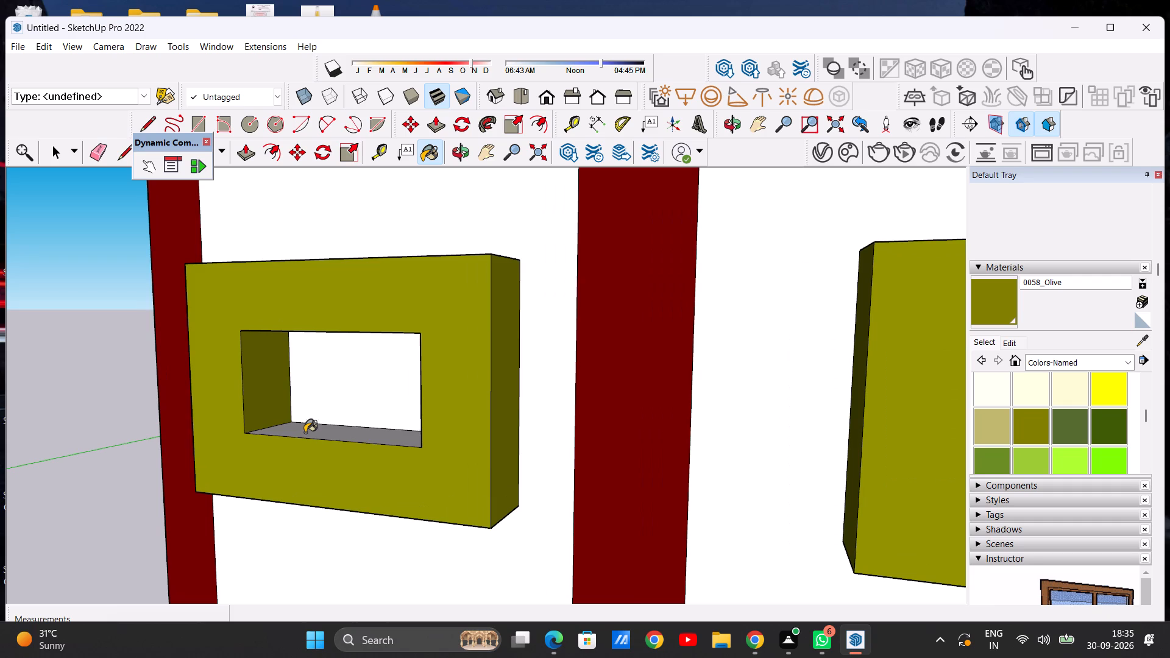
left_click(305, 430)
Paint the remaining inner side and the top inner face of that same frame's opening with 0058_Olive.
scroll(315, 422, "down", 4)
middle_click_drag(327, 422, 536, 437)
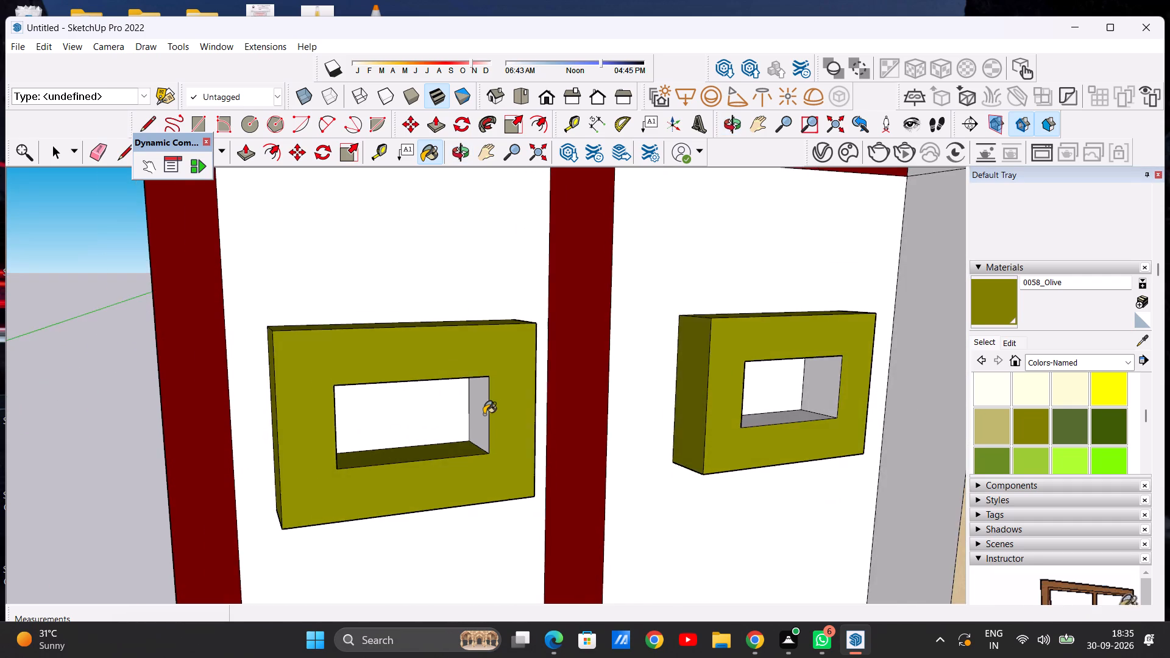
scroll(484, 414, "up", 4)
left_click(478, 414)
scroll(383, 389, "down", 5)
middle_click_drag(410, 444, 324, 285)
scroll(330, 283, "up", 6)
left_click(328, 292)
Paint the bottom and the inner side farthest from the gate in the adjacent frame's opening with 0058_Olive.
scroll(325, 327, "down", 13)
scroll(324, 329, "up", 1)
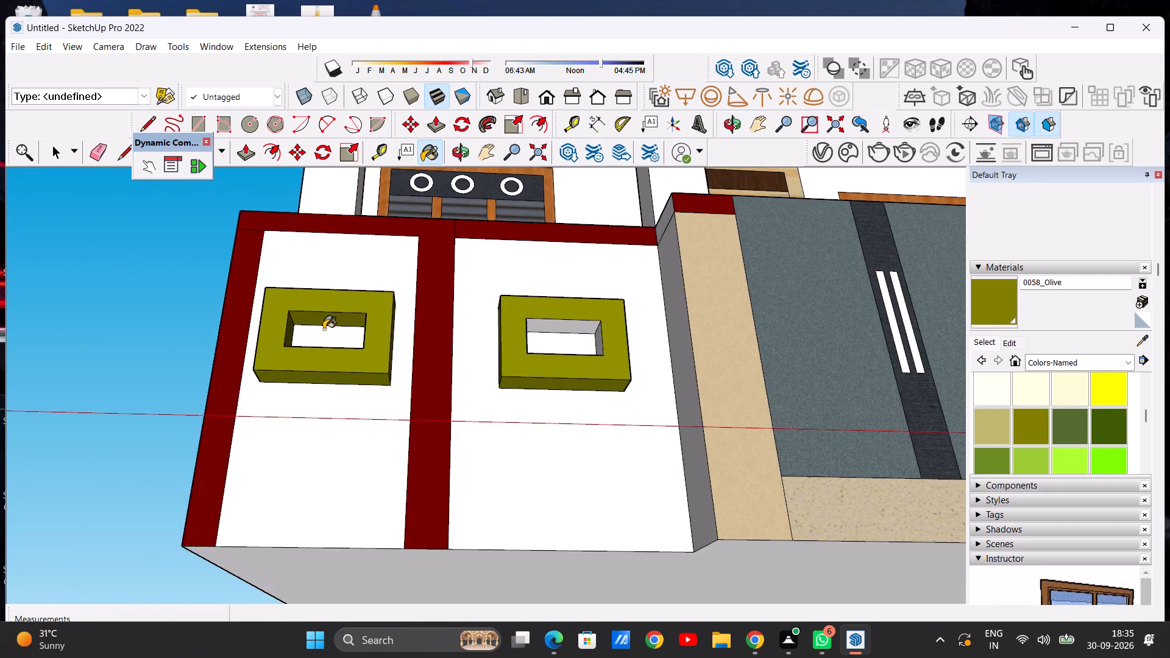
middle_click_drag(328, 339, 339, 411)
scroll(308, 374, "down", 10)
scroll(427, 384, "up", 6)
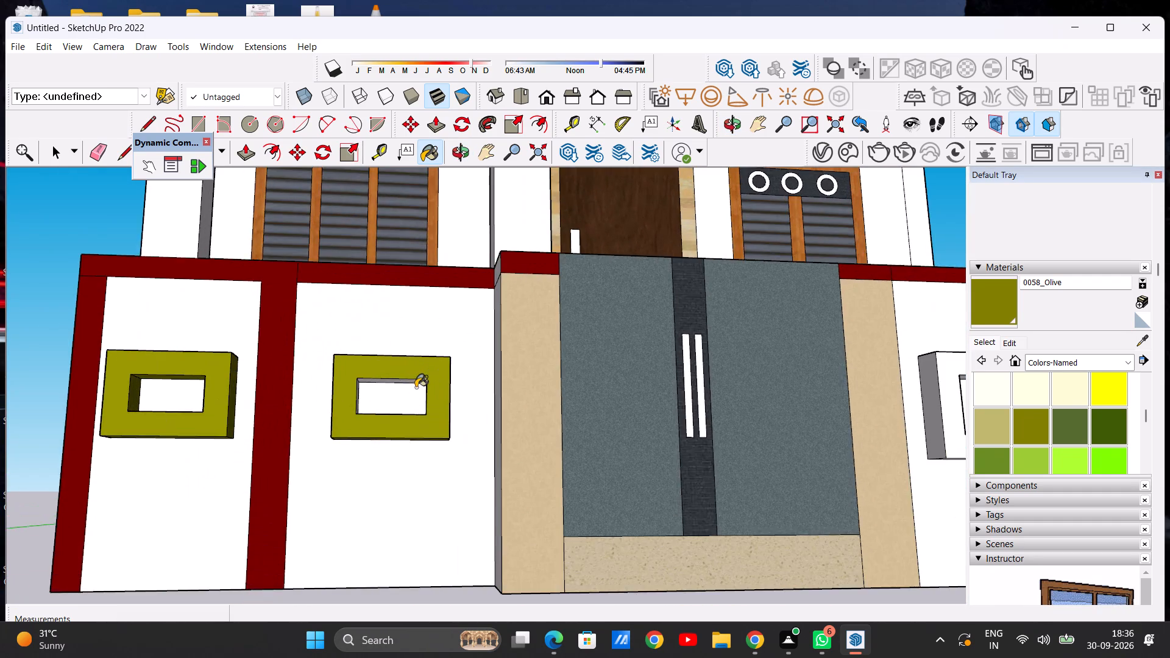
scroll(416, 387, "up", 3)
middle_click_drag(409, 397, 241, 399)
scroll(250, 403, "up", 7)
left_click(298, 416)
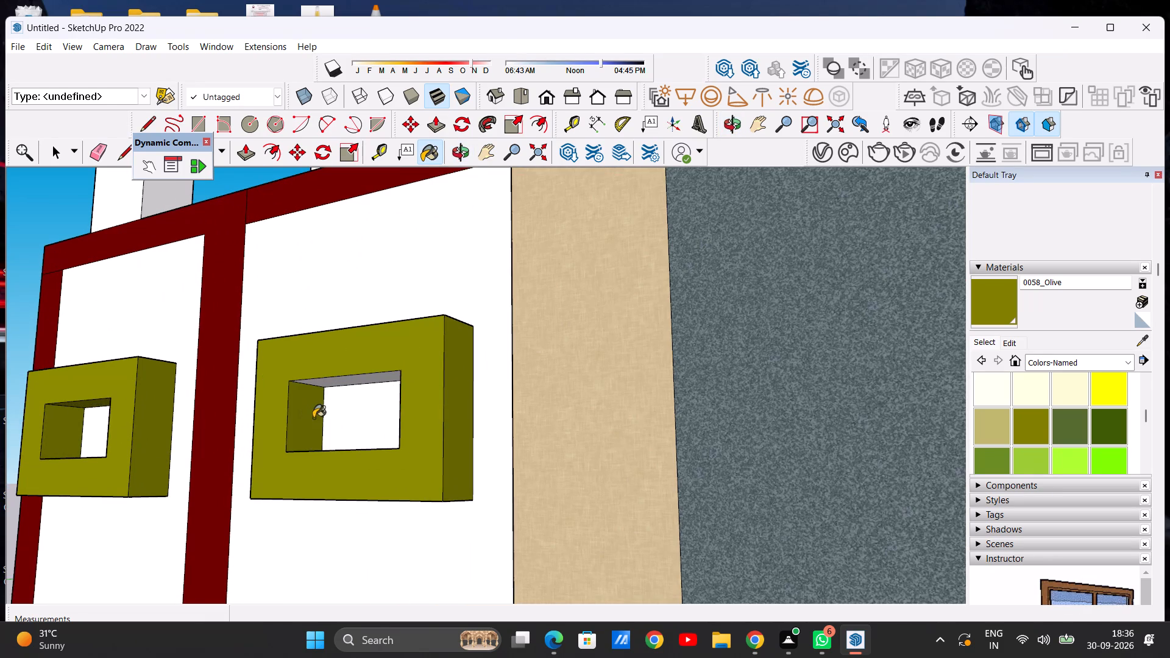
middle_click_drag(325, 434, 355, 494)
left_click(361, 498)
Paint the inner side nearest the gate and the top inner face of the adjacent frame's opening with 0058_Olive.
scroll(328, 441, "down", 3)
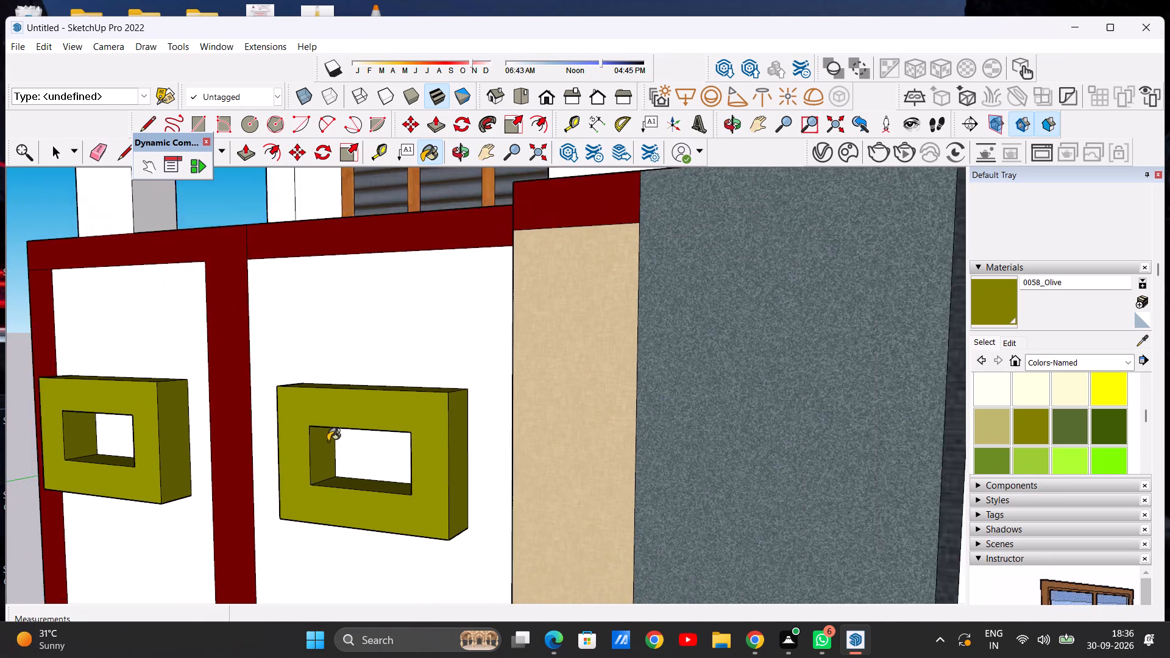
middle_click_drag(314, 457, 584, 451)
scroll(594, 445, "up", 6)
left_click(548, 456)
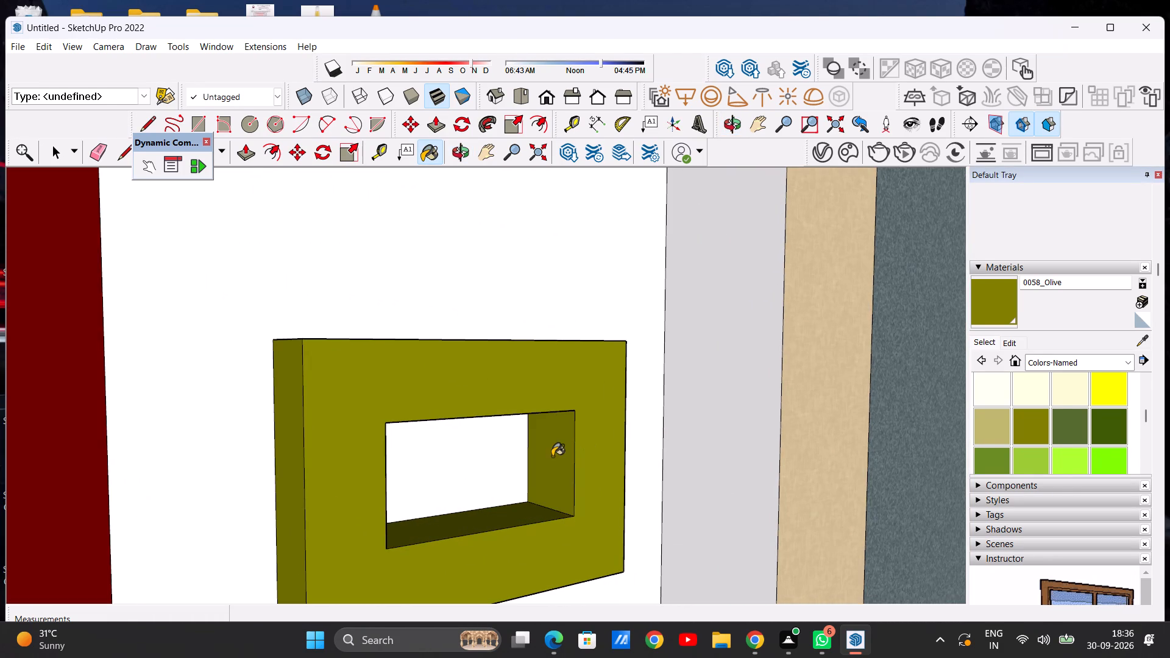
scroll(498, 447, "down", 5)
middle_click_drag(471, 478, 372, 292)
scroll(383, 292, "up", 7)
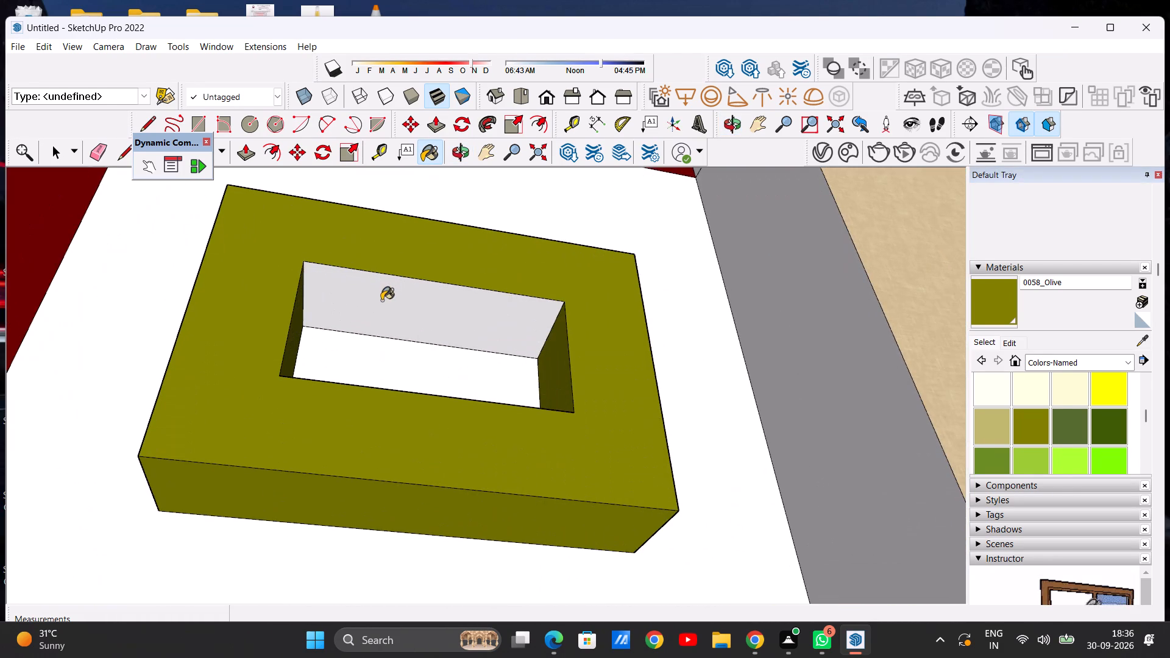
left_click(381, 300)
Paint the front face of the wide boundary wall frame on the gate's other side with 0058_Olive.
scroll(361, 352, "down", 20)
scroll(361, 352, "down", 10)
middle_click_drag(386, 365, 380, 406)
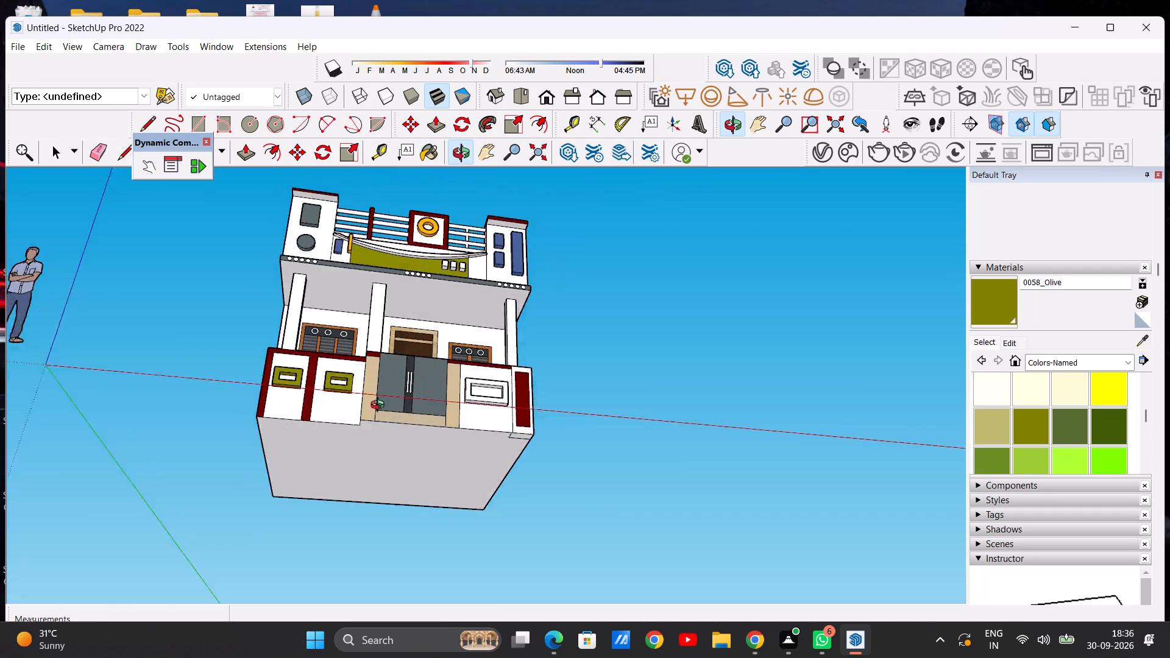
middle_click_drag(380, 406, 333, 512)
scroll(475, 438, "up", 14)
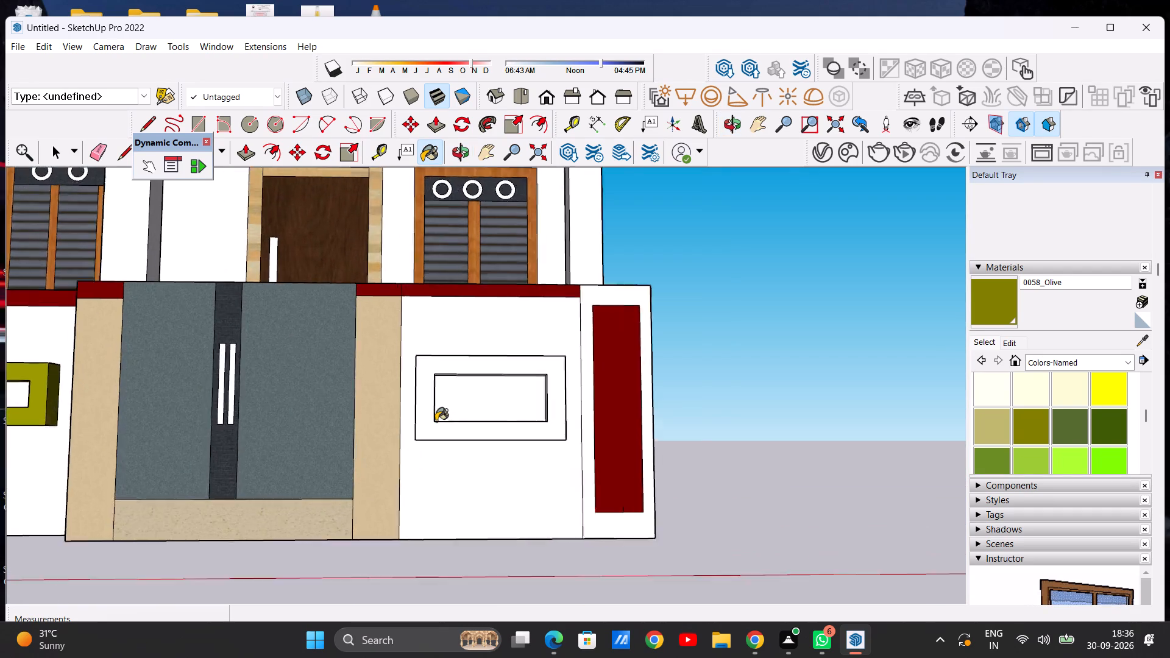
scroll(436, 421, "up", 2)
left_click(417, 420)
Paint all four inner faces of the wide boundary wall frame's opening with 0058_Olive.
scroll(448, 387, "down", 4)
middle_click_drag(486, 383, 291, 447)
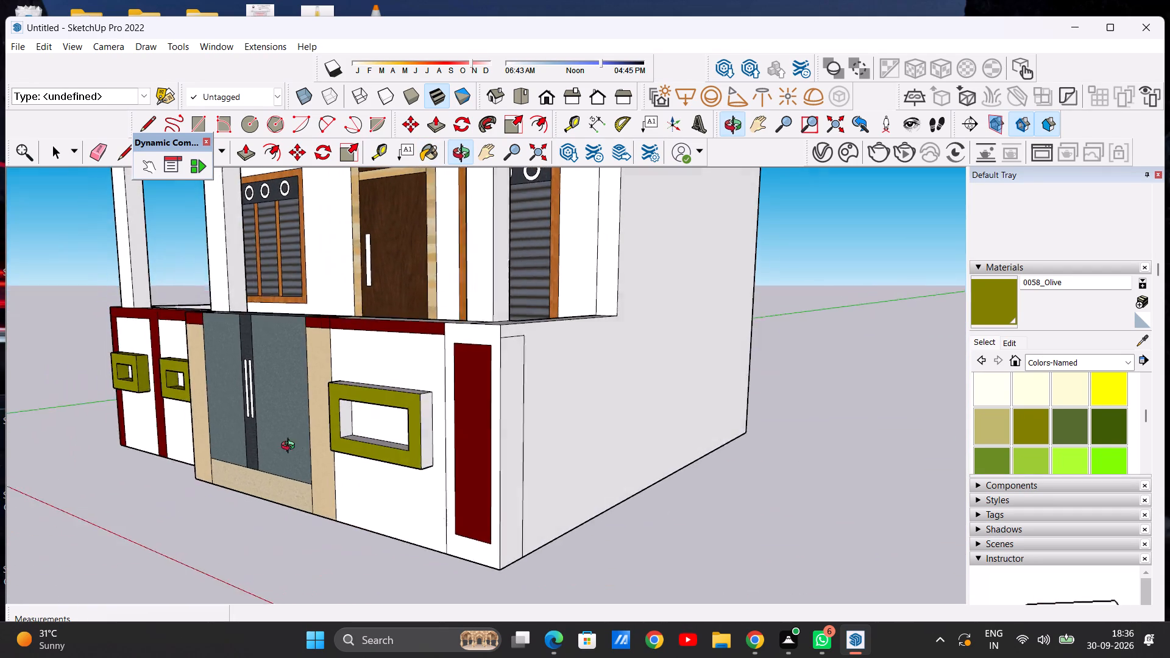
middle_click_drag(291, 447, 287, 447)
scroll(328, 419, "up", 12)
left_click(340, 418)
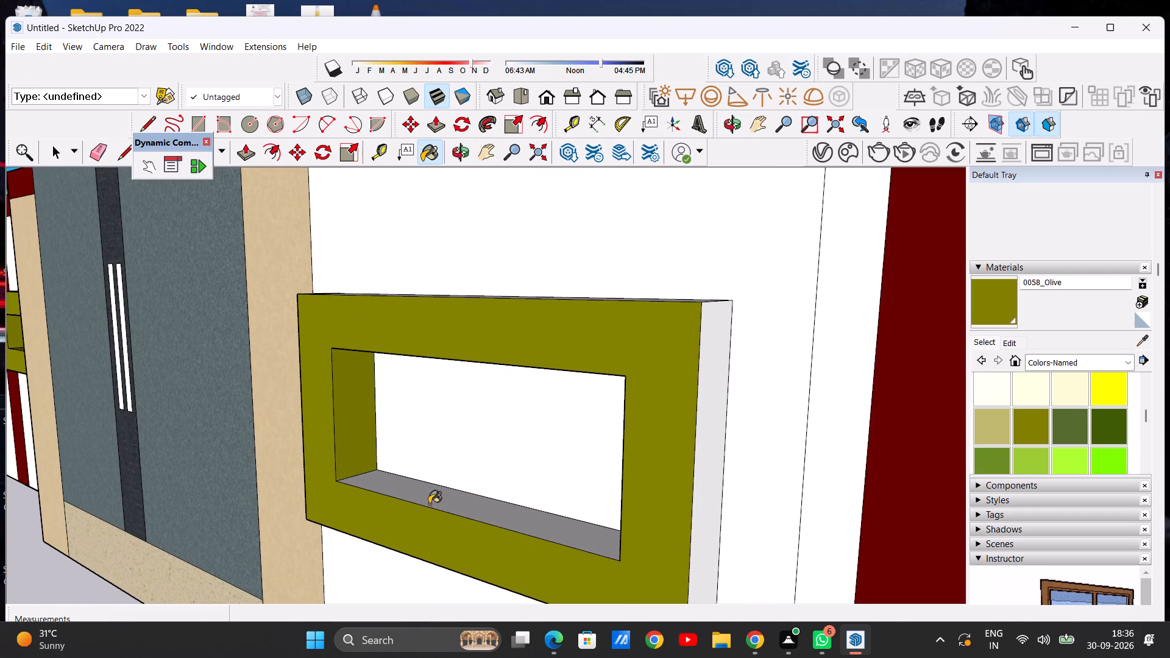
left_click(427, 495)
scroll(427, 495, "down", 7)
middle_click_drag(454, 475, 636, 430)
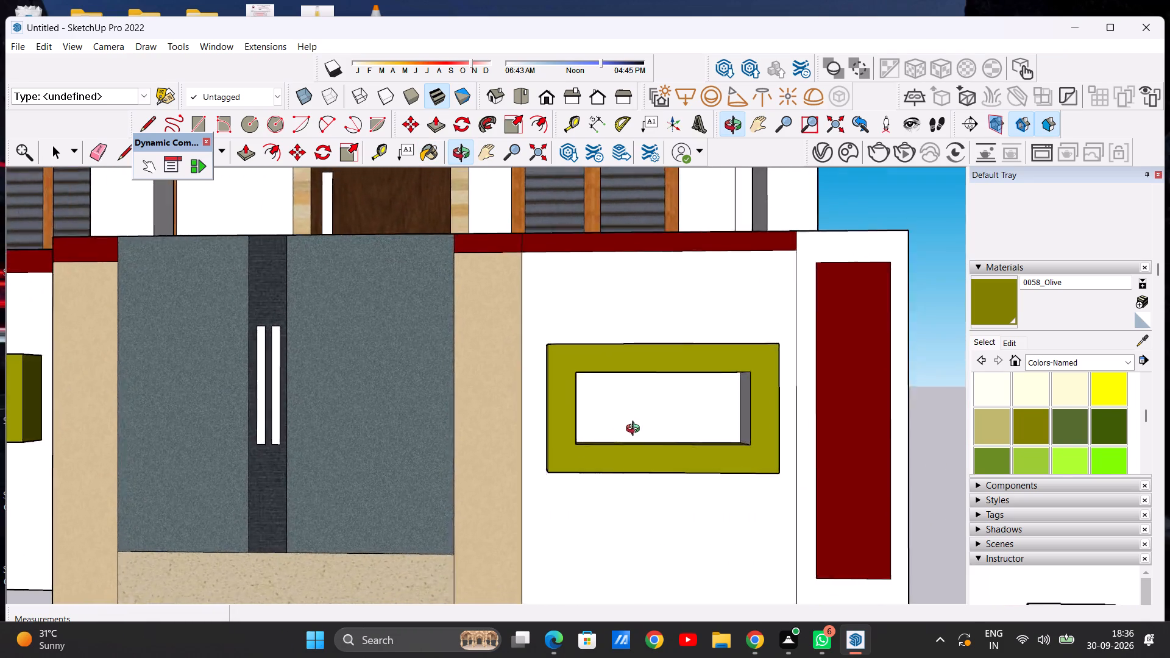
middle_click_drag(636, 430, 644, 321)
scroll(717, 266, "up", 11)
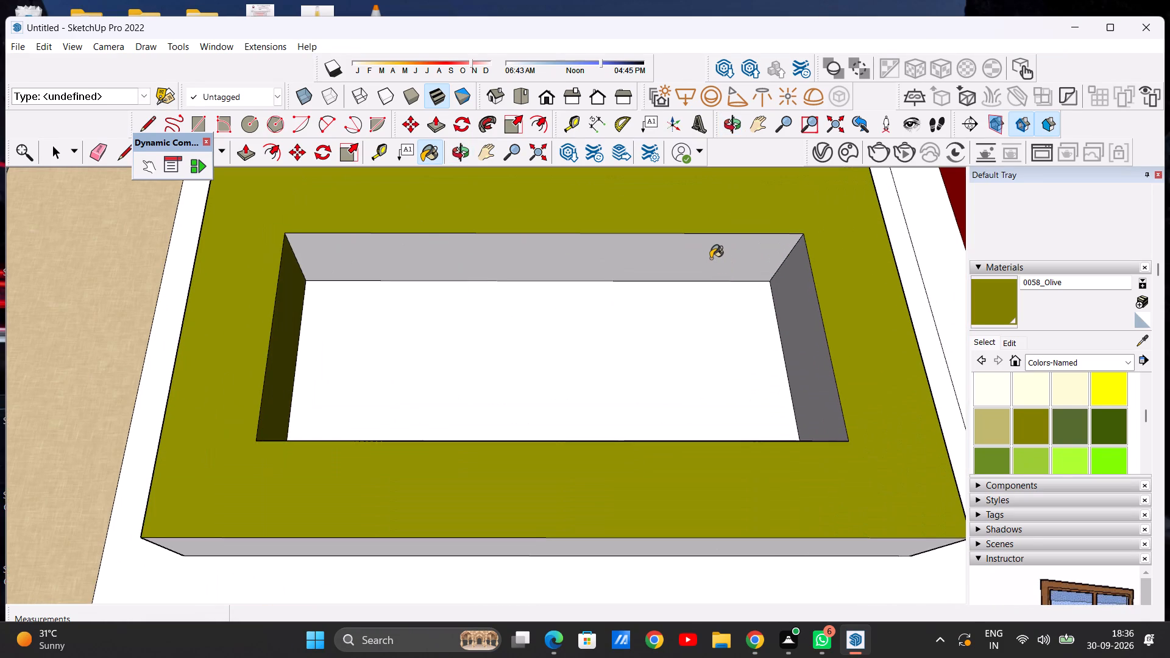
left_click(711, 258)
left_click(801, 329)
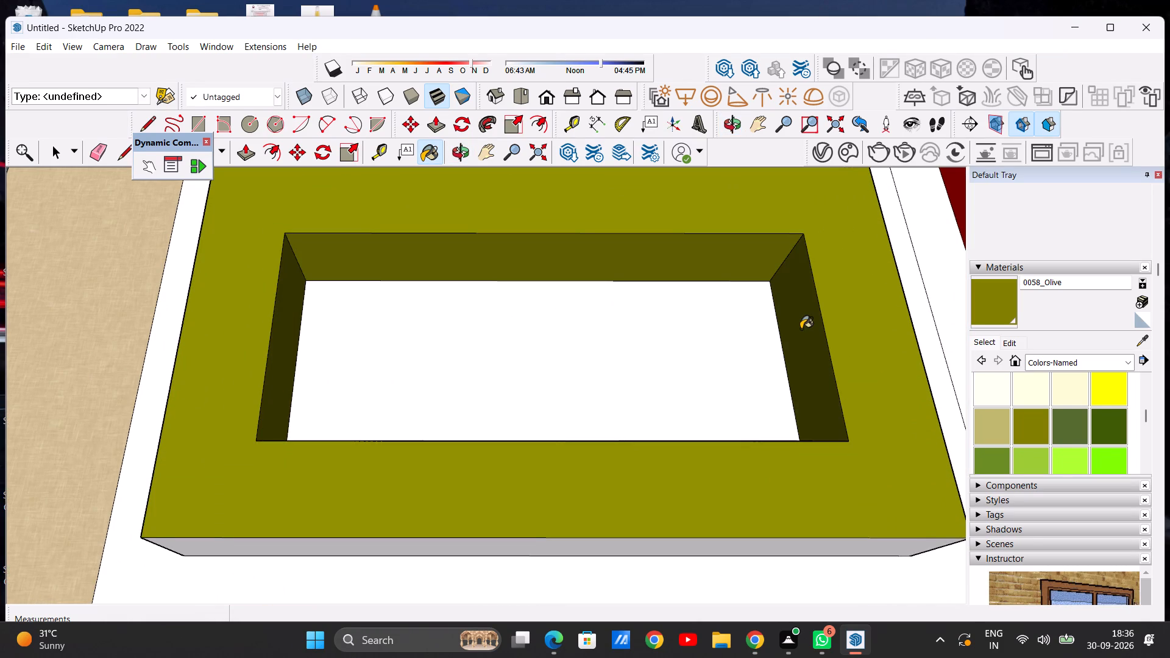
Paint the wide frame's outer side facing away from the gate and its underside with 0058_Olive.
scroll(633, 395, "down", 14)
middle_click_drag(569, 303, 431, 379)
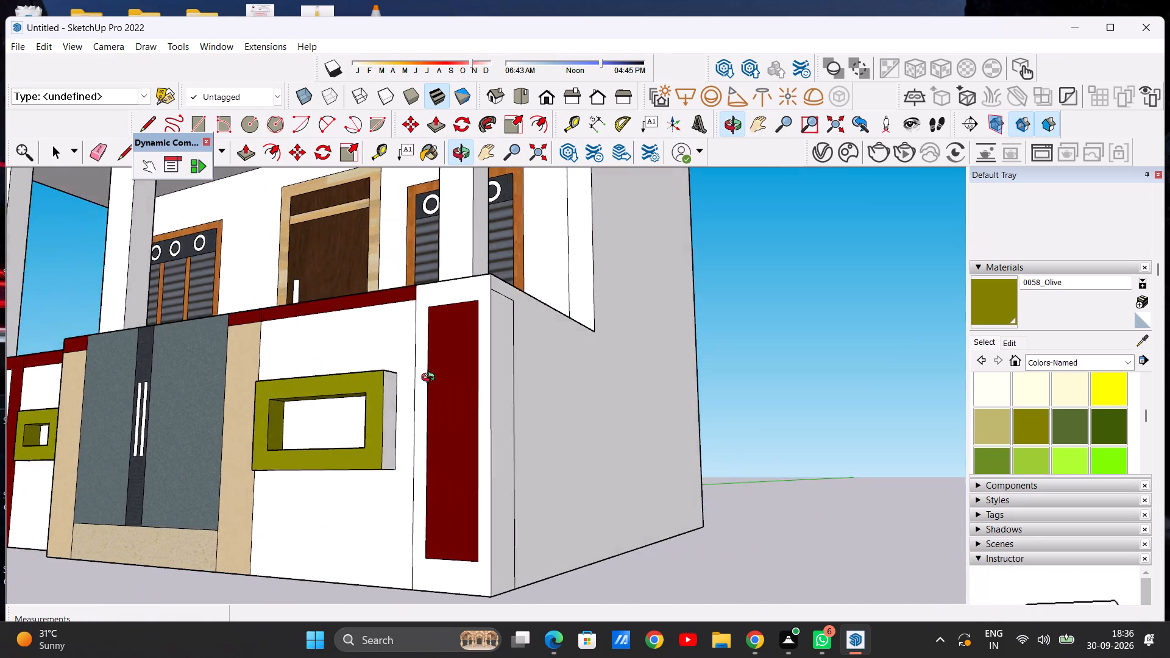
middle_click_drag(431, 379, 381, 389)
scroll(345, 411, "up", 5)
left_click(344, 411)
scroll(442, 369, "down", 4)
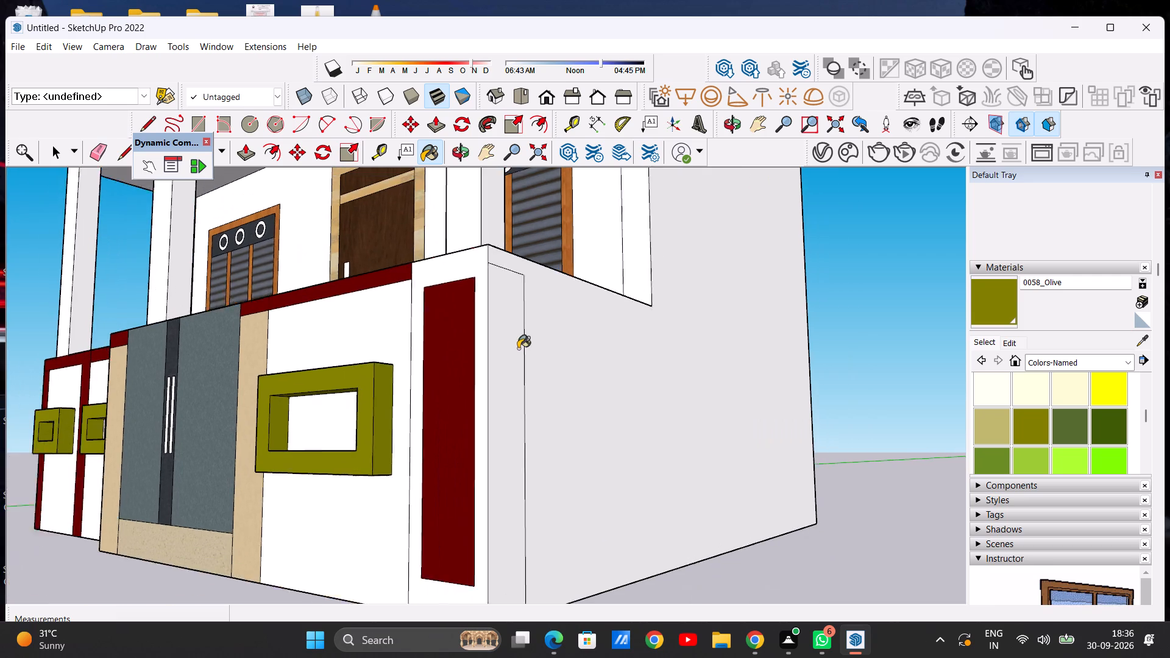
scroll(518, 348, "down", 2)
middle_click_drag(404, 478, 417, 383)
scroll(395, 334, "up", 13)
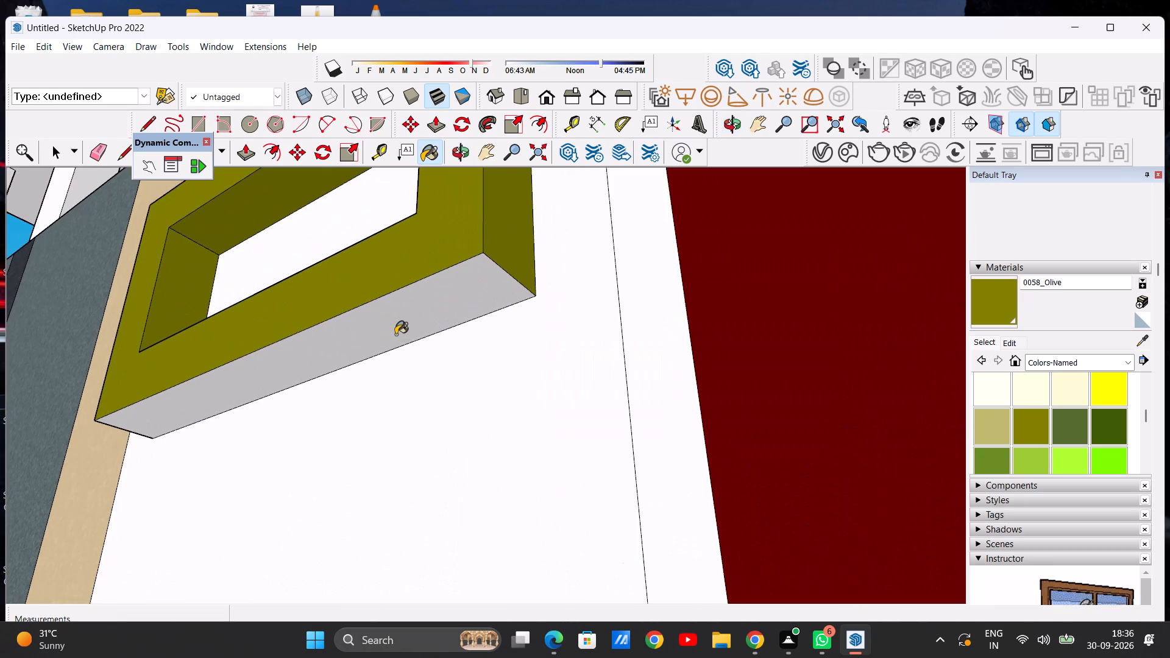
left_click(395, 334)
Paint the top face of the wide boundary wall frame with 0058_Olive.
scroll(436, 417, "down", 20)
middle_click_drag(404, 358, 453, 448)
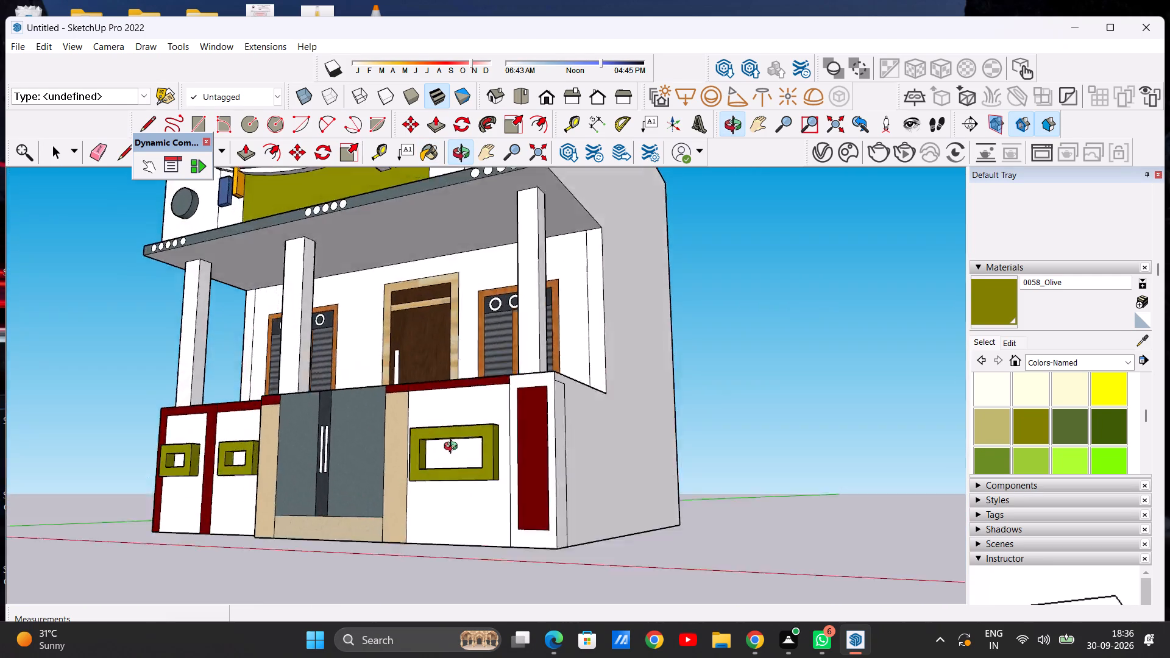
middle_click_drag(453, 448, 494, 599)
scroll(508, 554, "up", 11)
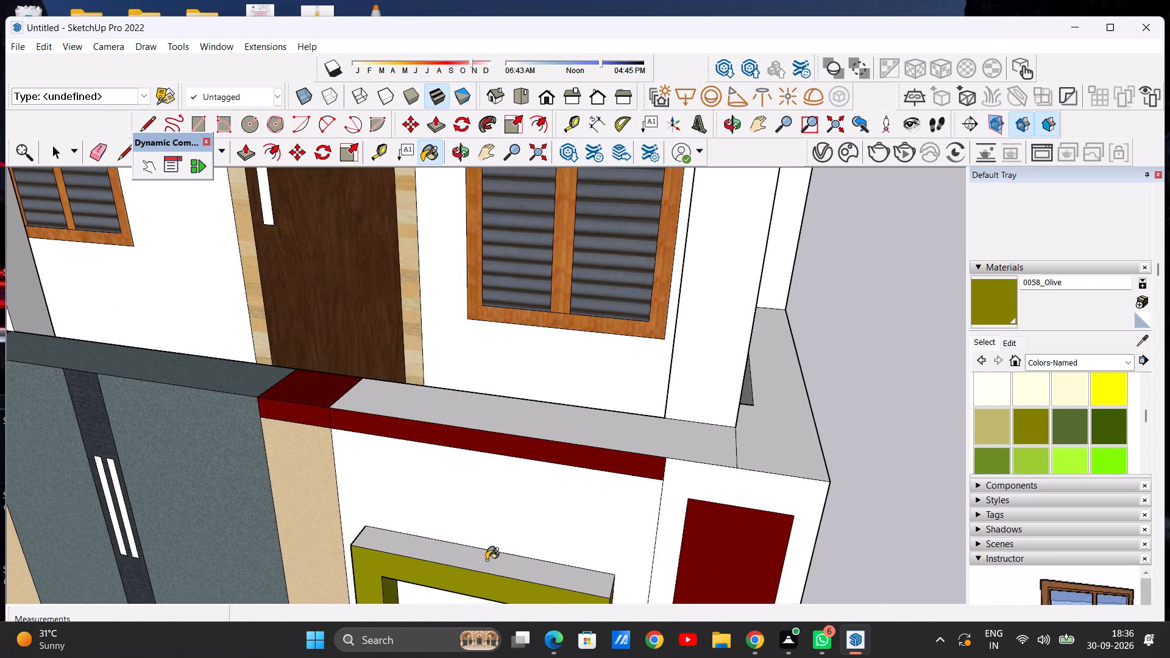
left_click(482, 562)
Examine the whole painted front elevation of the house, from the boundary wall and gate up to the parapet.
scroll(487, 439, "down", 20)
scroll(487, 439, "down", 4)
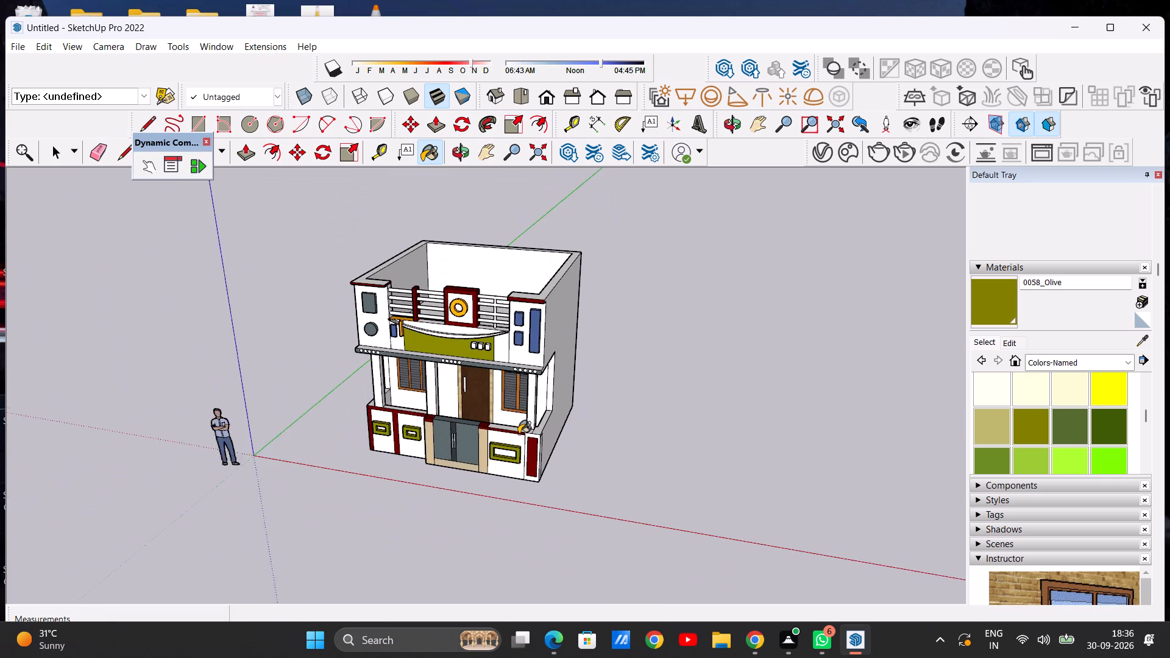
scroll(385, 445, "down", 4)
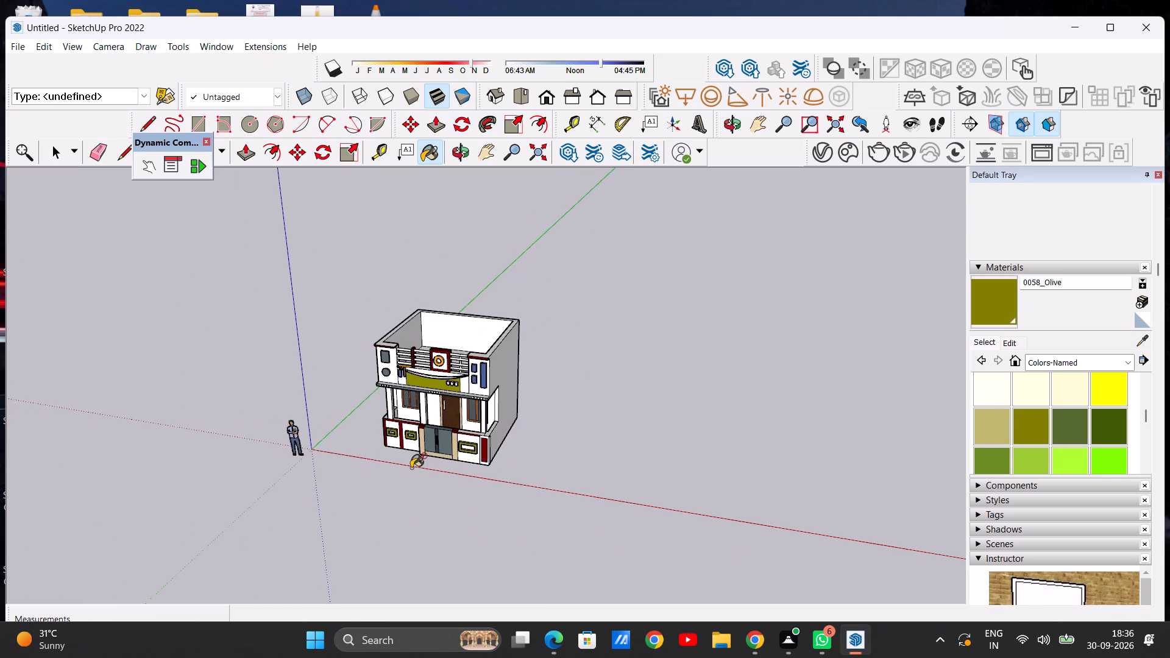
middle_click_drag(415, 464, 511, 358)
scroll(505, 373, "up", 4)
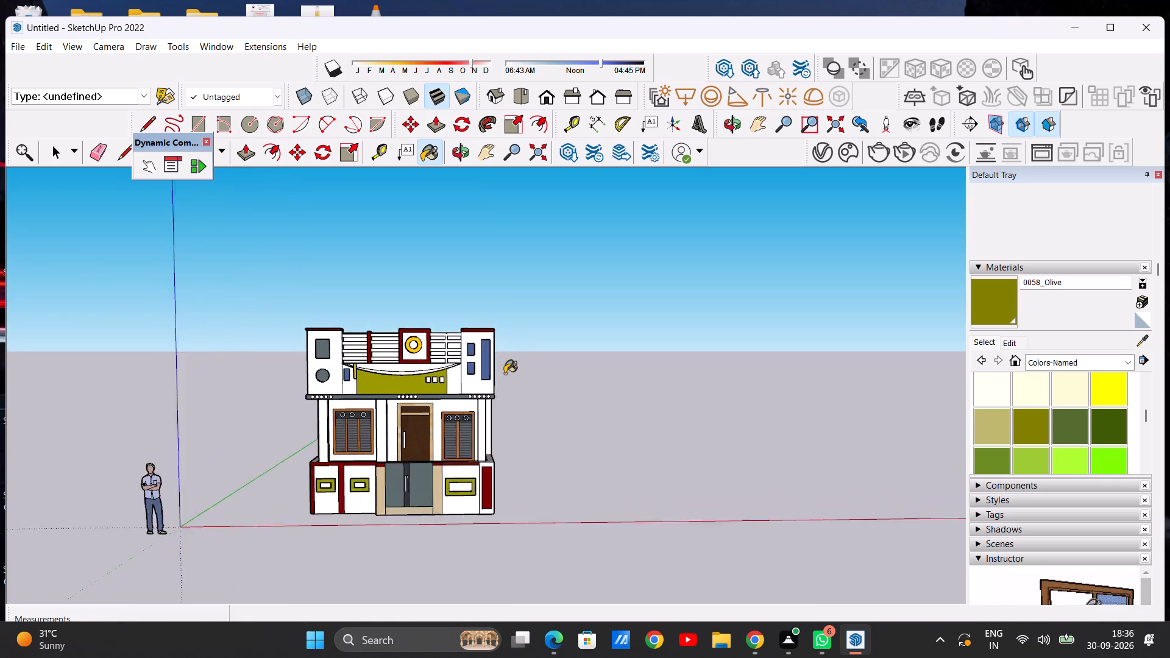
scroll(505, 373, "up", 4)
scroll(325, 391, "up", 4)
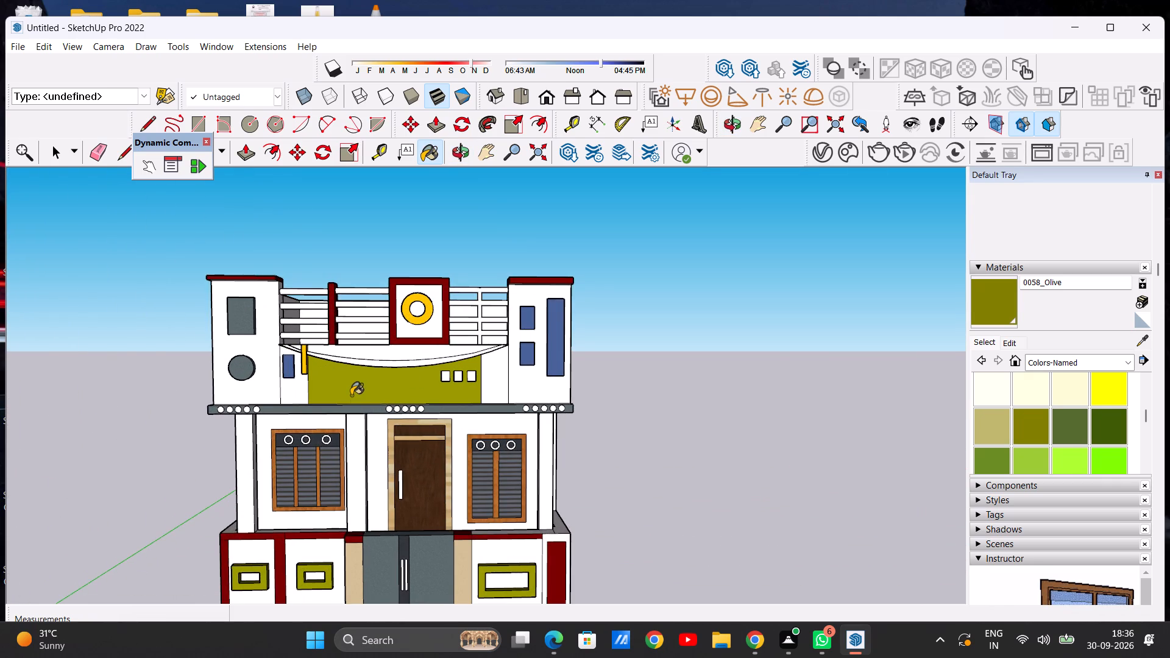
key("space")
scroll(386, 390, "down", 10)
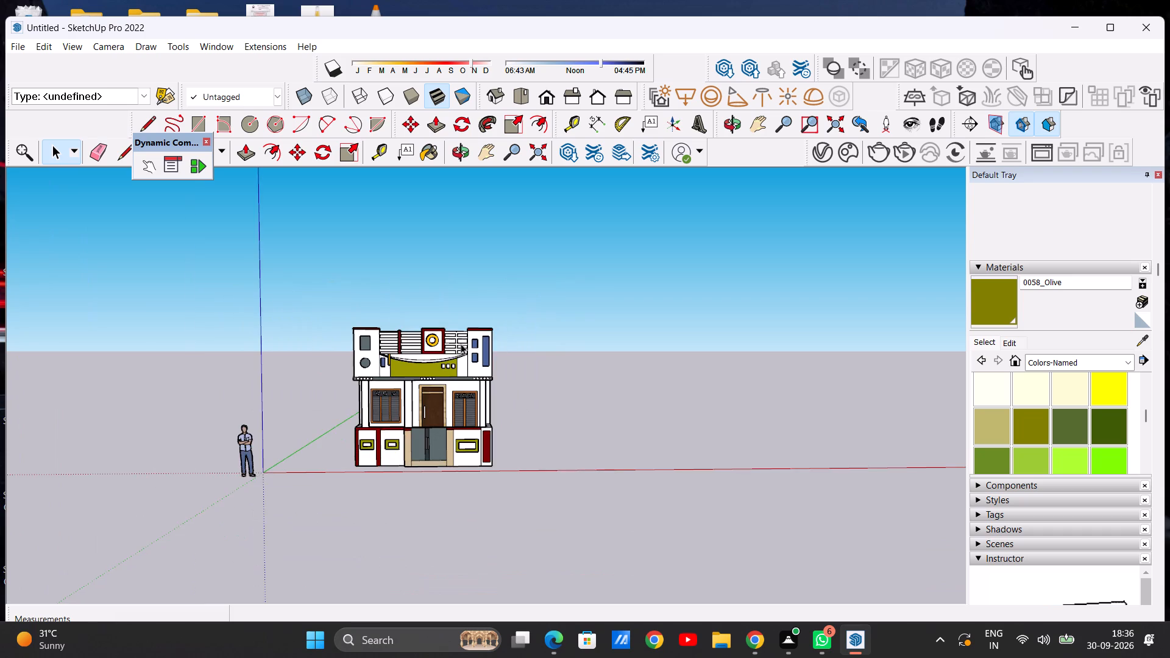
scroll(346, 416, "up", 7)
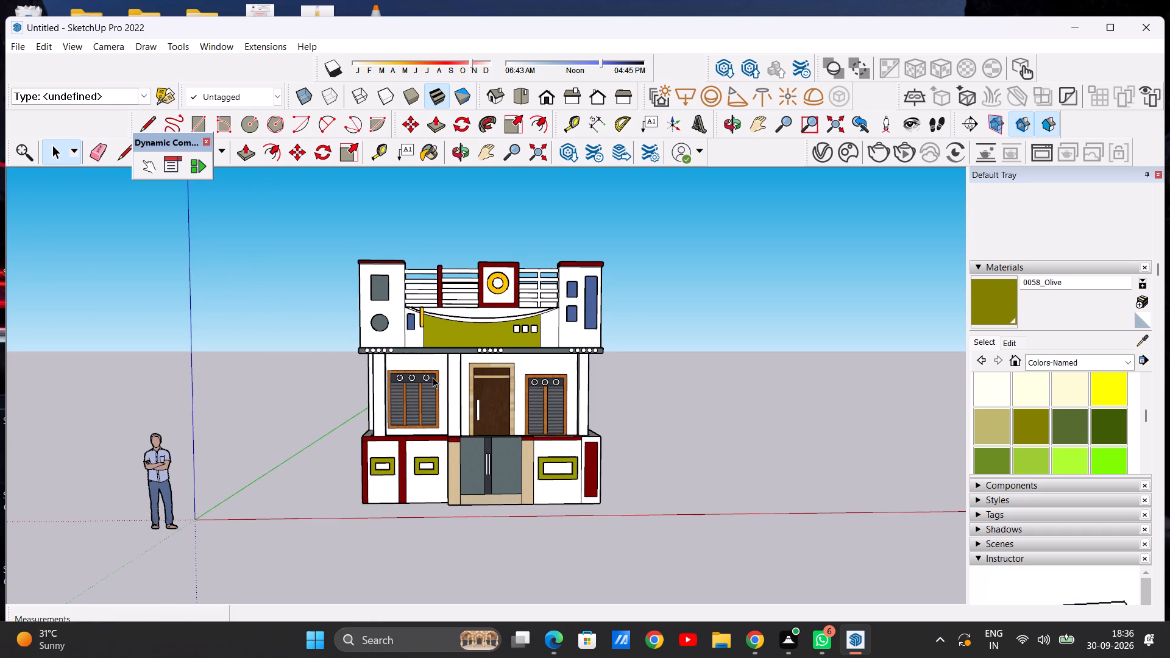
scroll(500, 303, "down", 3)
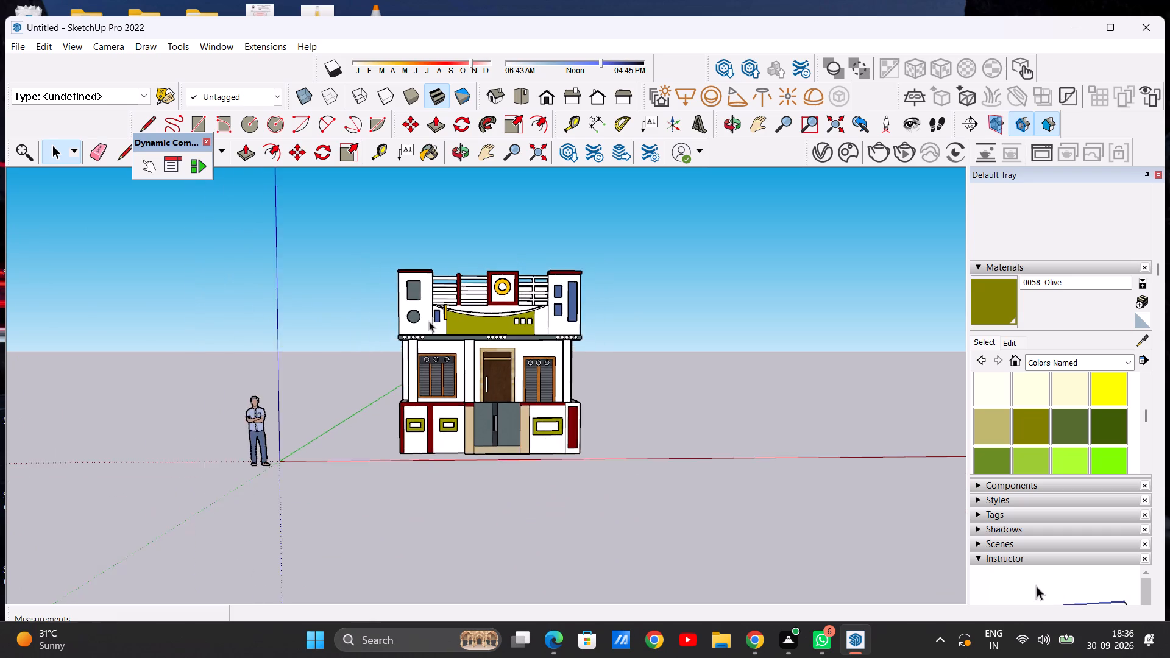
Examine the upper facade around the curved band, the olive panel and the parapet.
scroll(429, 321, "up", 7)
scroll(636, 277, "up", 6)
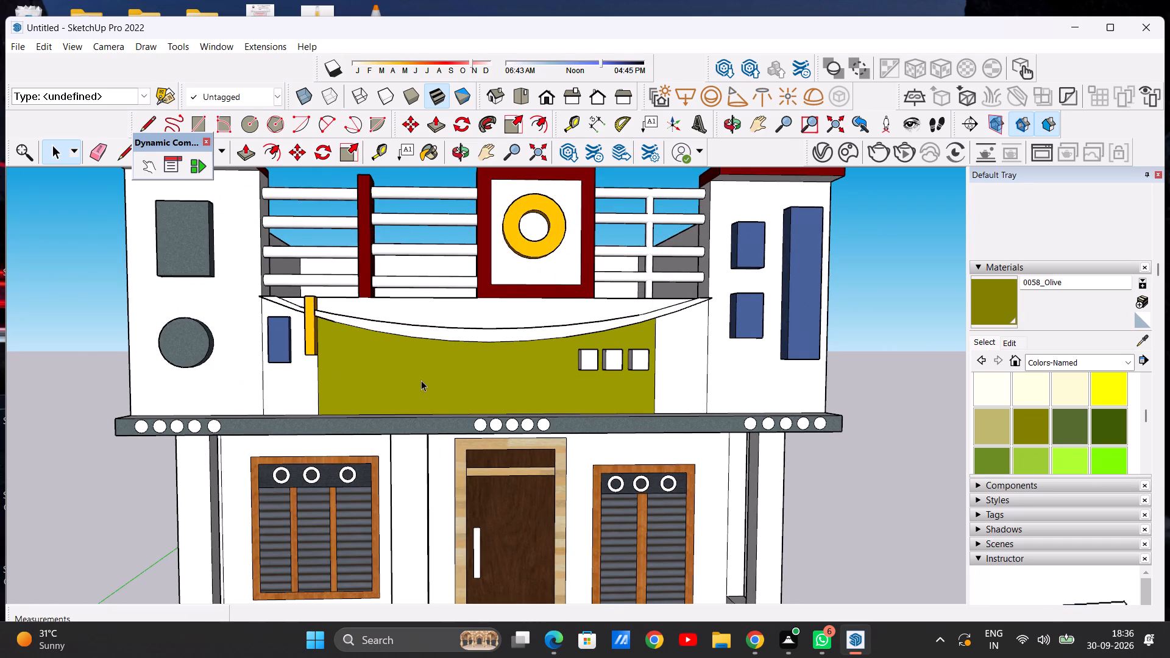
scroll(434, 393, "down", 5)
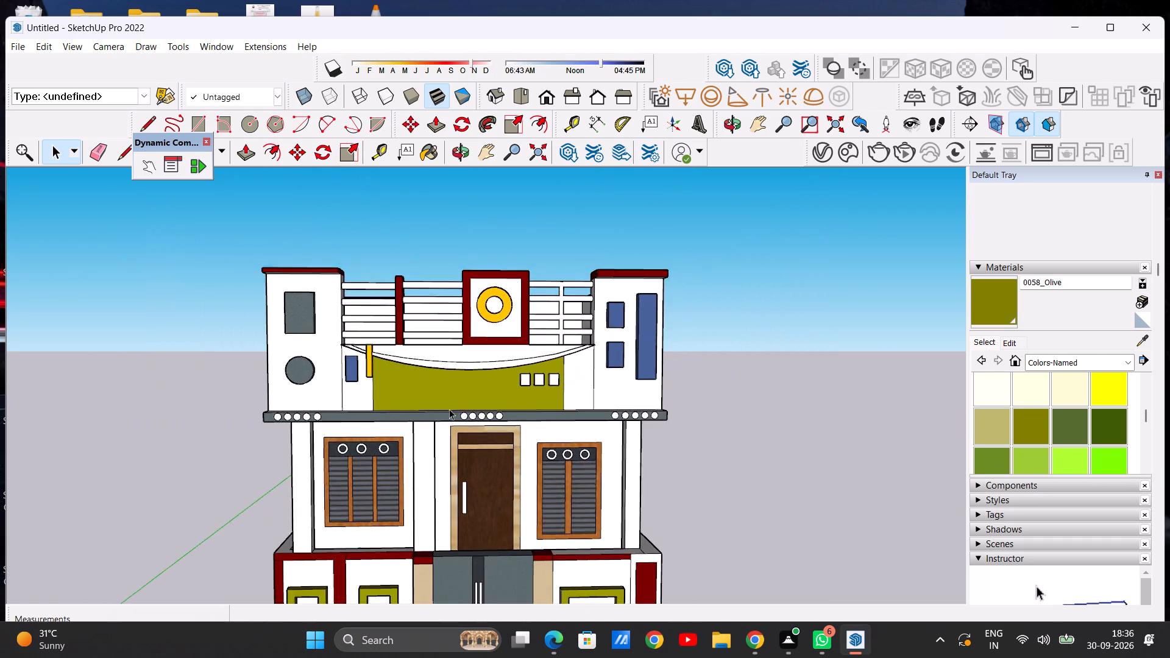
scroll(449, 409, "down", 2)
scroll(496, 354, "down", 4)
scroll(511, 436, "up", 7)
scroll(578, 449, "down", 3)
scroll(564, 321, "up", 2)
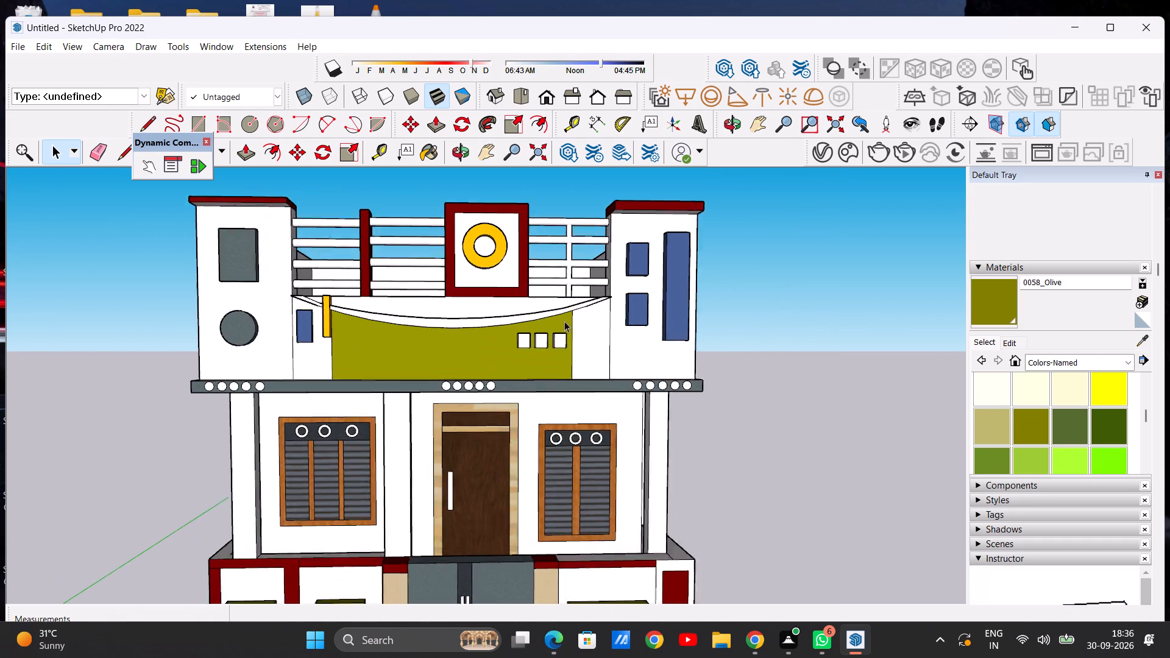
scroll(564, 321, "up", 2)
Paint the front face of the curved band above the olive panel with Formica Speckled Grey, including its short end beyond the orange bar.
left_click(1126, 367)
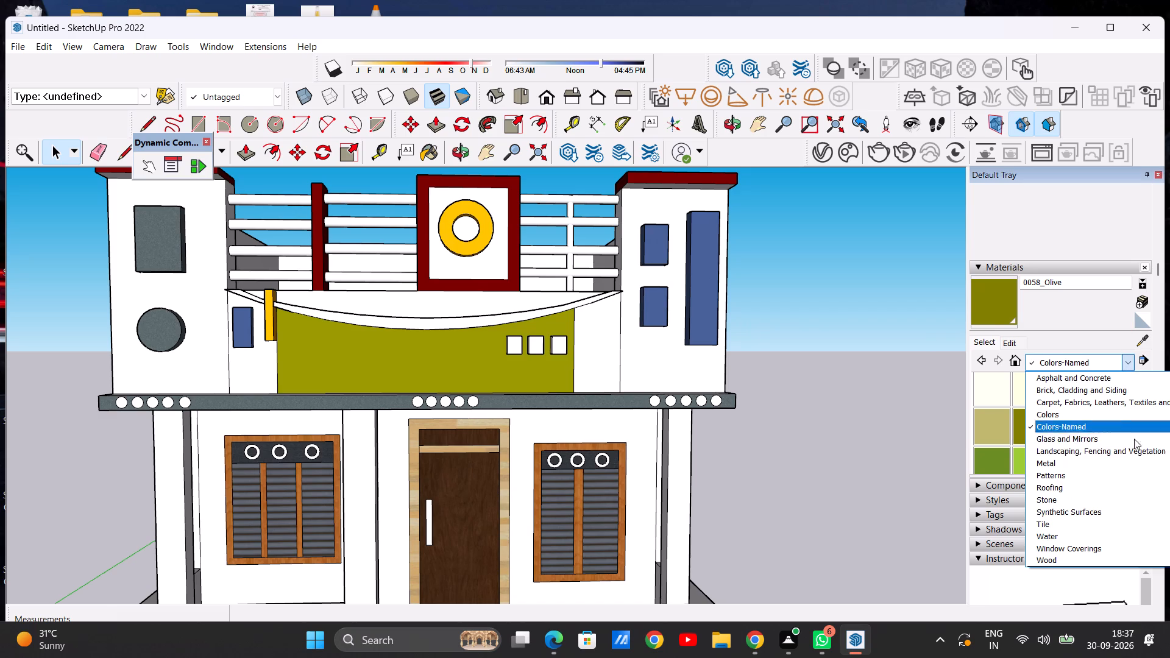
left_click(1107, 516)
left_click(1024, 428)
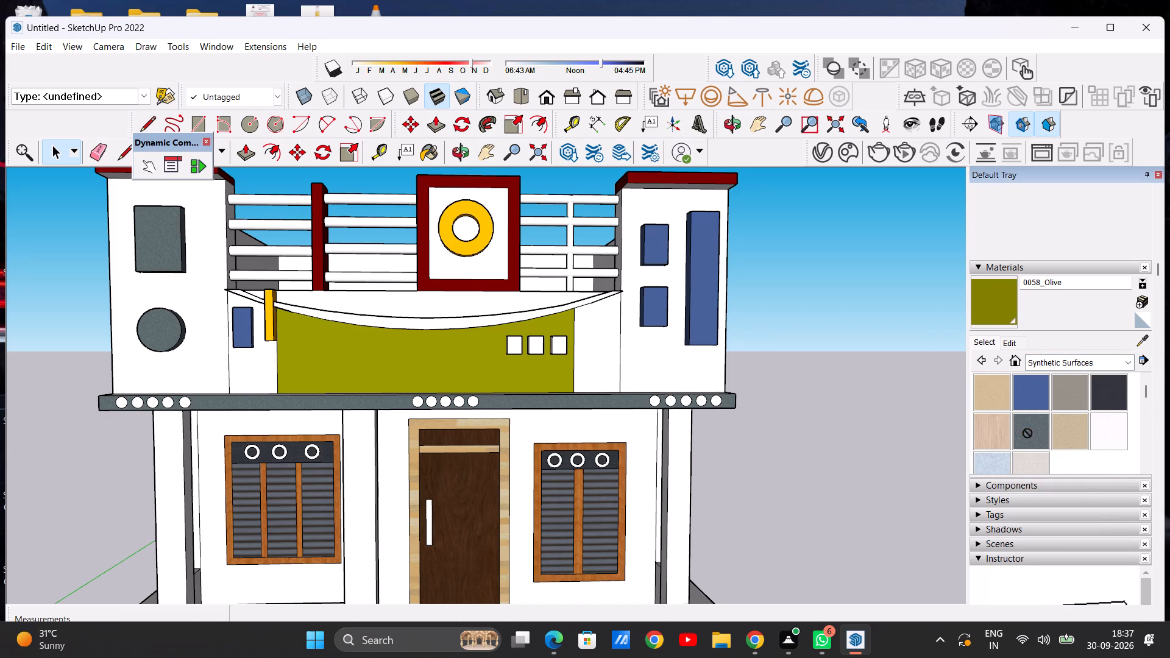
left_click(1017, 424)
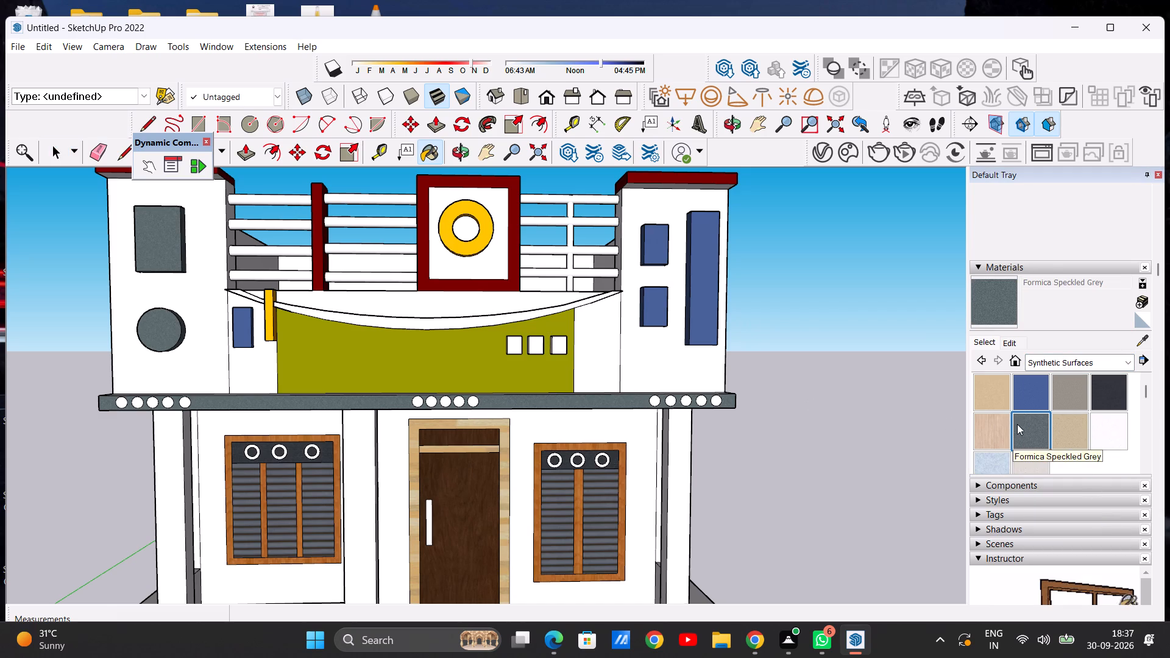
scroll(503, 316, "up", 9)
left_click(500, 326)
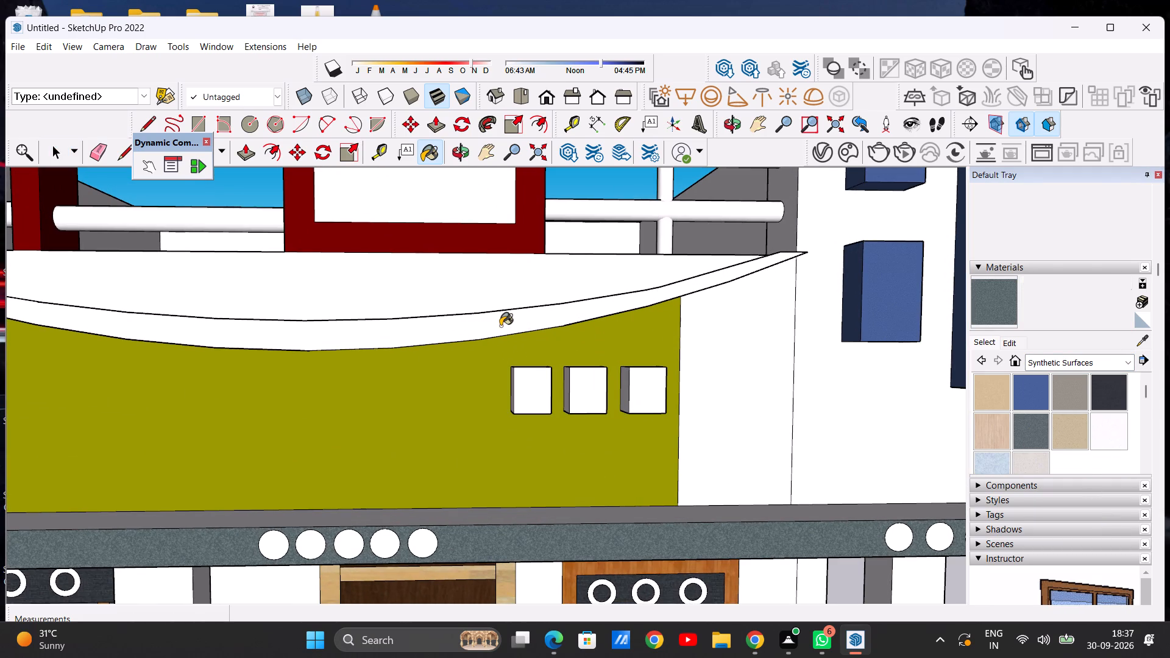
scroll(622, 306, "down", 14)
scroll(393, 310, "up", 9)
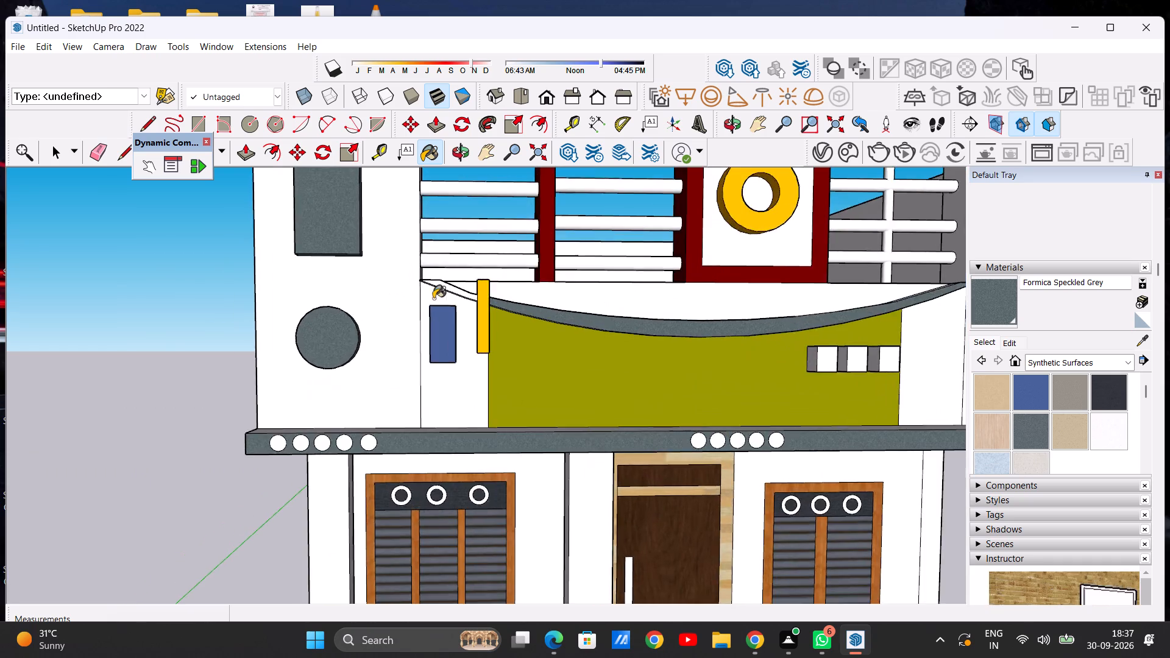
scroll(433, 299, "up", 12)
left_click(478, 283)
Paint all top faces of the curved band with Formica Speckled Grey, from one end to the other.
scroll(460, 281, "down", 6)
middle_click_drag(458, 279, 447, 389)
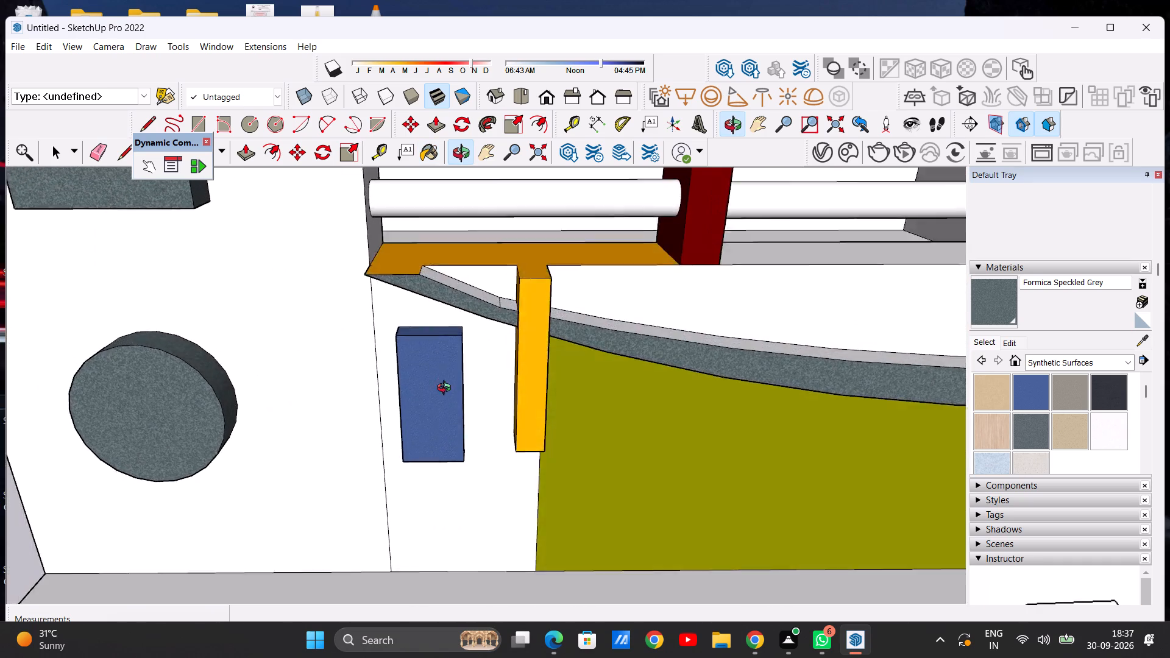
middle_click_drag(447, 389, 433, 434)
scroll(470, 328, "up", 6)
left_click(468, 288)
left_click(538, 308)
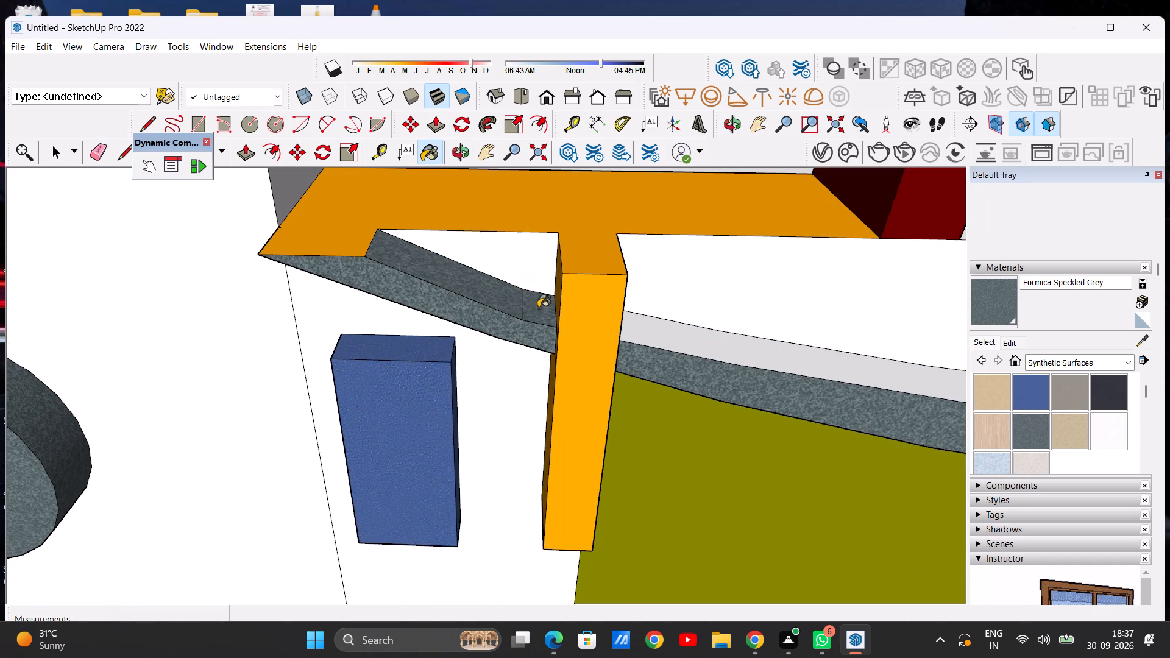
left_click(637, 327)
scroll(239, 280, "down", 18)
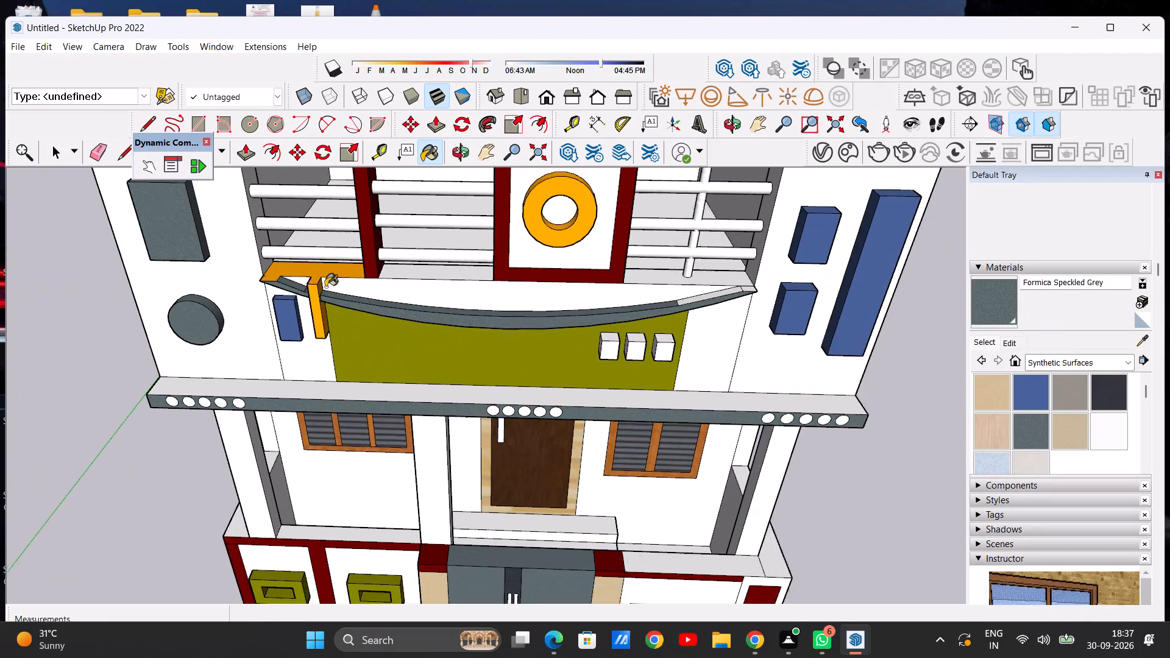
scroll(325, 287, "down", 2)
scroll(651, 281, "up", 13)
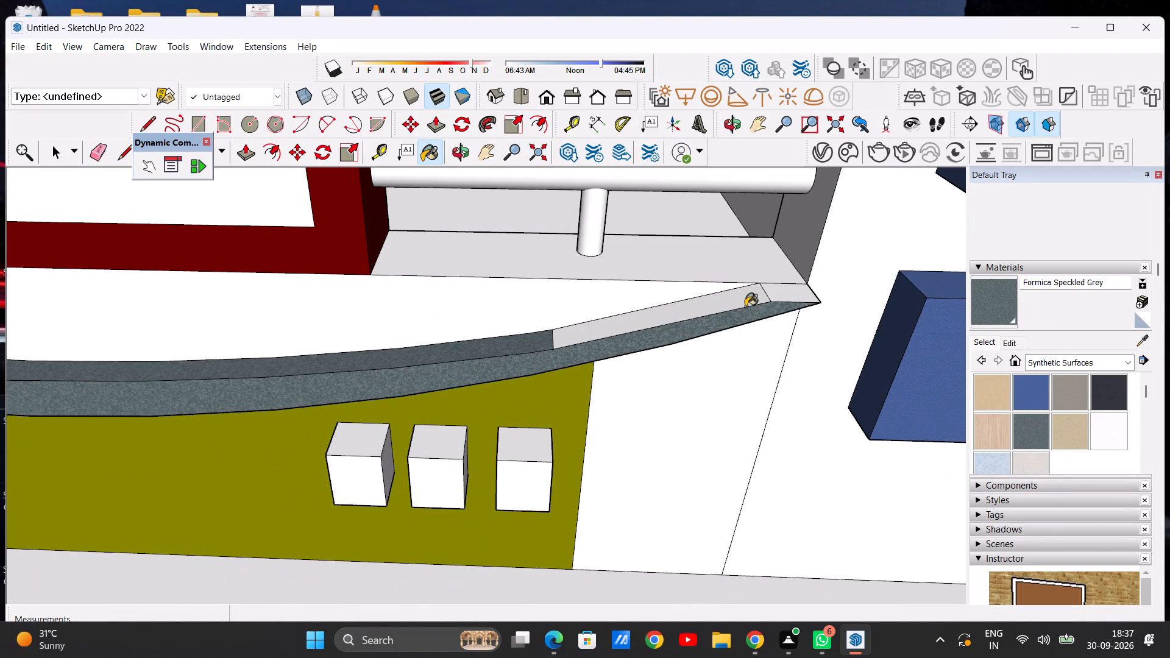
left_click(739, 302)
left_click(792, 295)
scroll(705, 306, "down", 6)
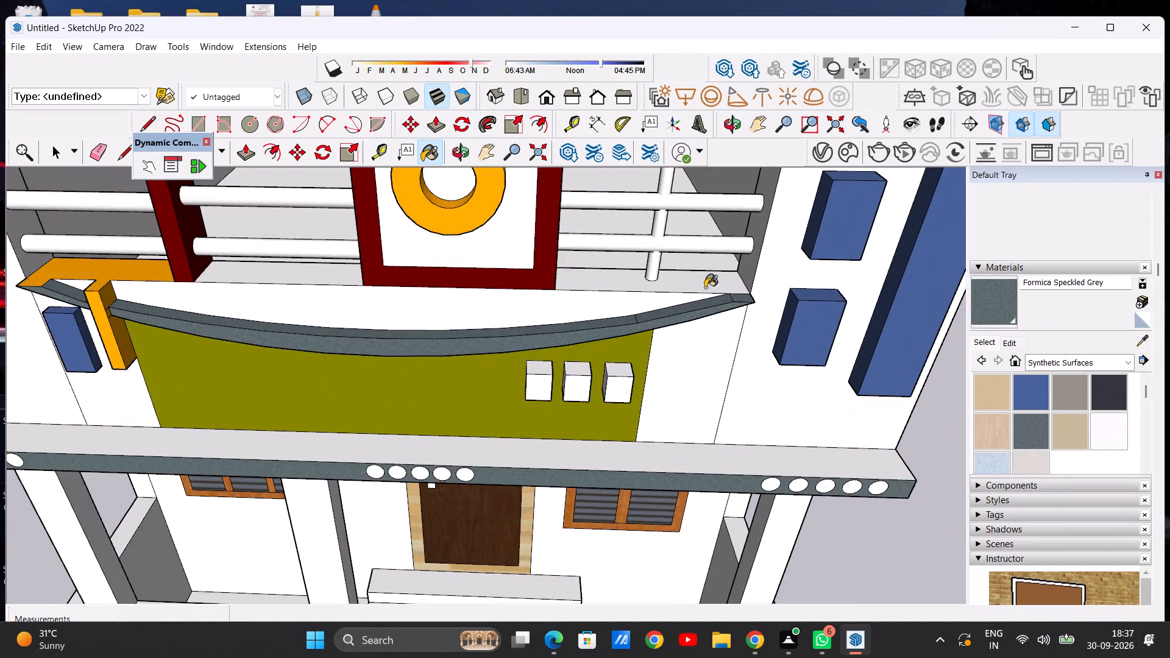
Paint the underside faces of the curved band with Formica Speckled Grey, including the end beyond the orange bar.
scroll(705, 288, "down", 6)
middle_click_drag(750, 366, 653, 140)
scroll(648, 251, "up", 6)
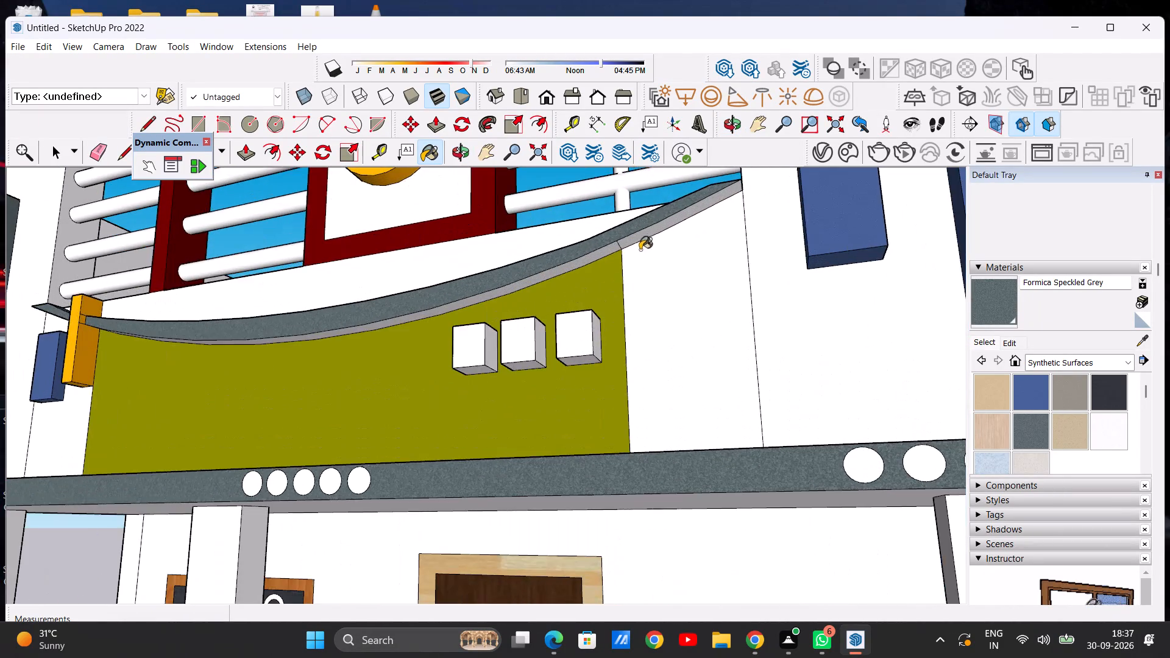
middle_click_drag(643, 302, 625, 234)
scroll(632, 246, "up", 1)
scroll(606, 183, "up", 7)
left_click(606, 205)
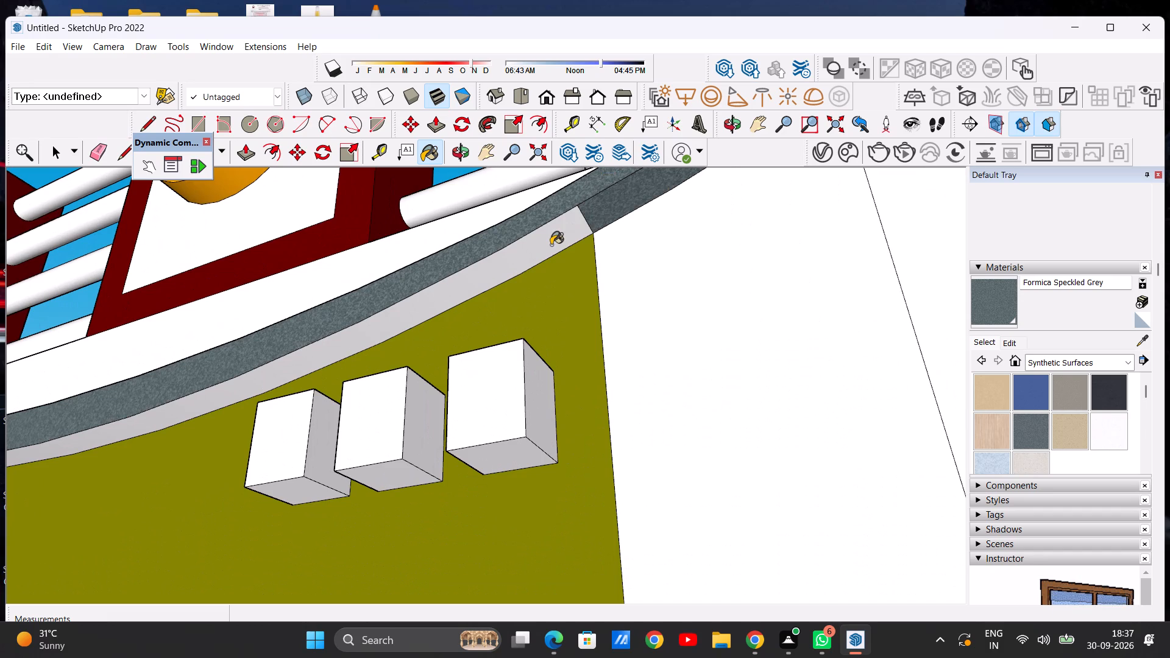
left_click(551, 245)
scroll(638, 285, "down", 18)
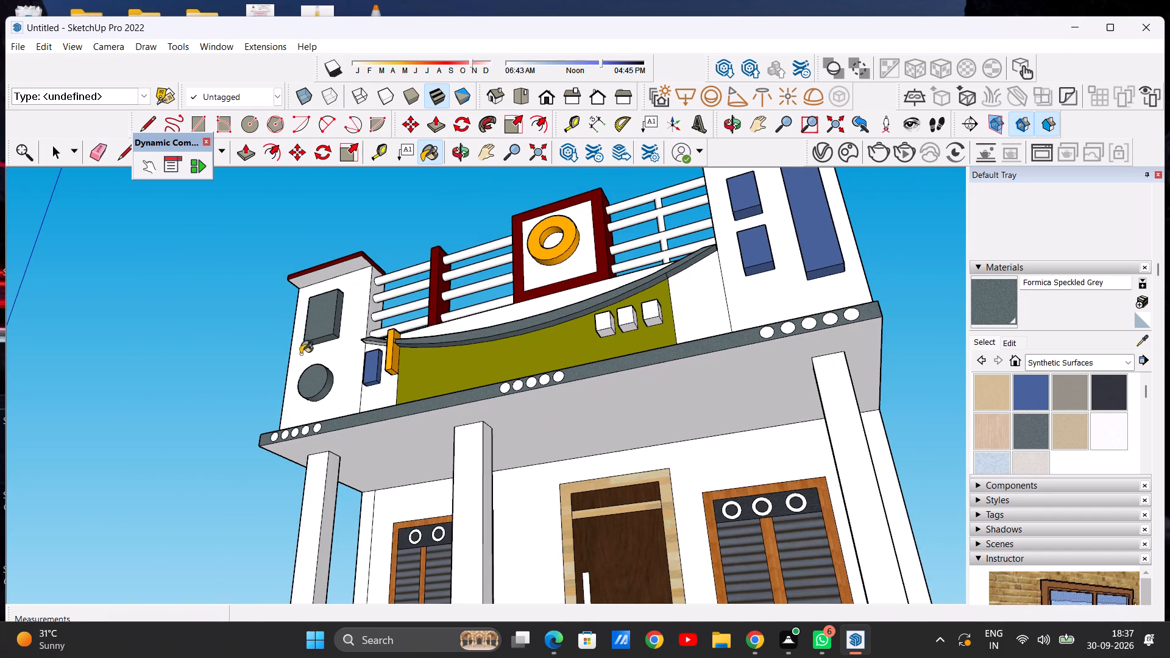
middle_click_drag(311, 354, 420, 319)
scroll(375, 322, "up", 15)
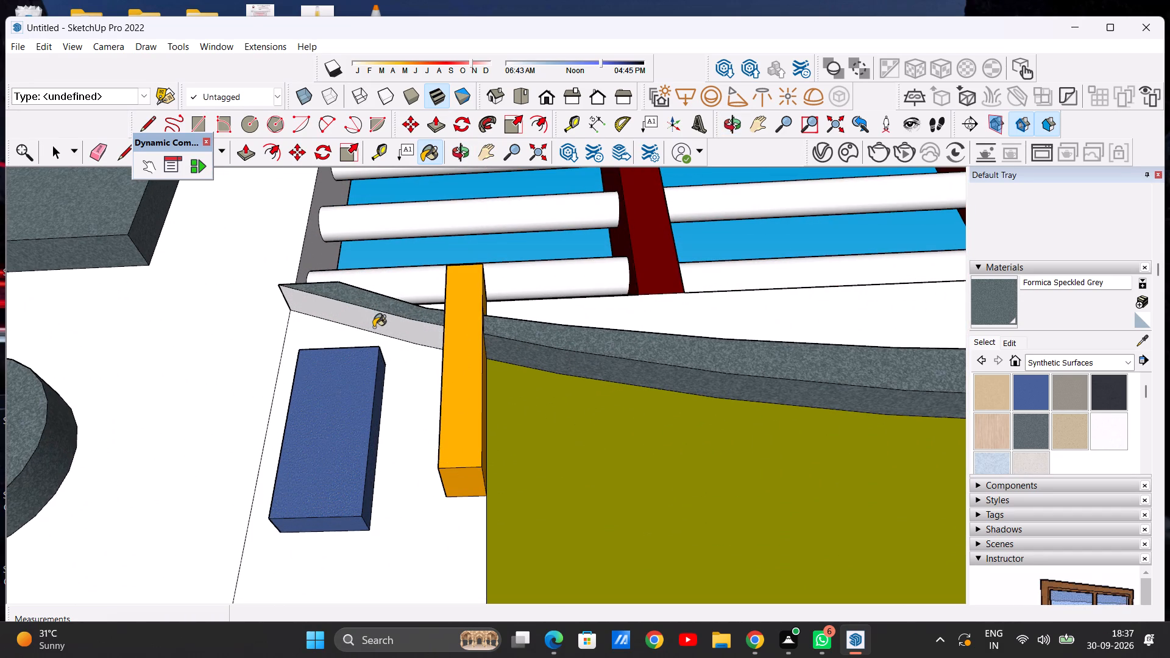
left_click(374, 327)
scroll(309, 288, "down", 6)
middle_click_drag(296, 303, 353, 589)
scroll(380, 395, "up", 6)
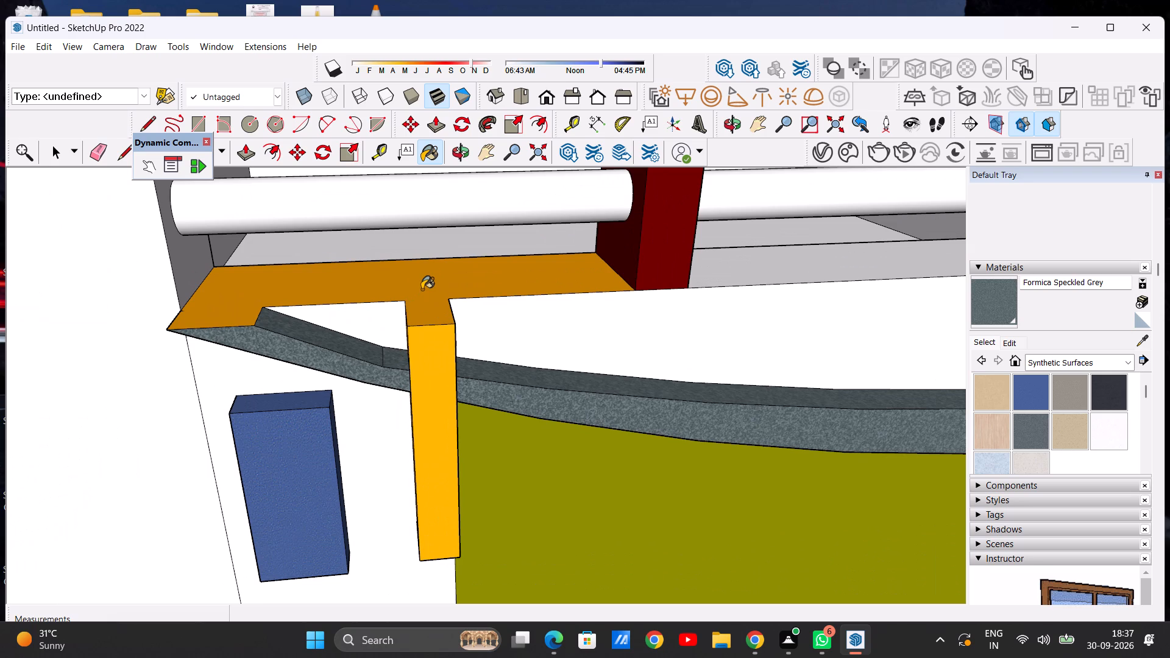
key("space")
Examine the whole front elevation with the painted curved band.
scroll(165, 433, "down", 2)
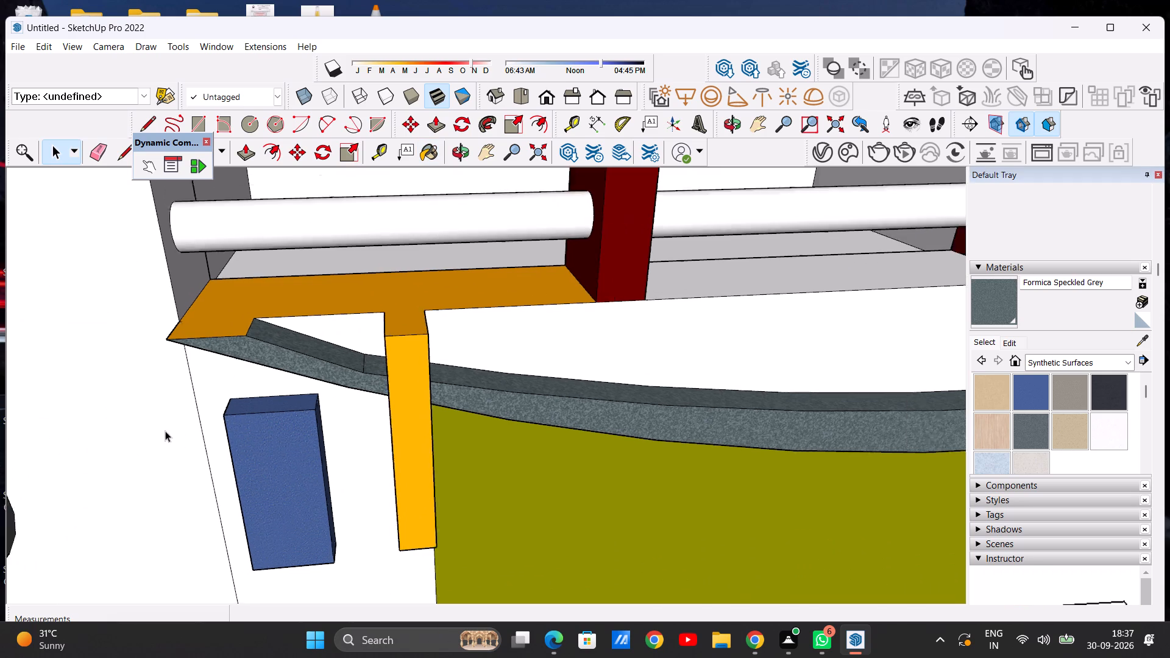
scroll(165, 431, "down", 20)
scroll(165, 431, "down", 5)
middle_click_drag(351, 431, 324, 365)
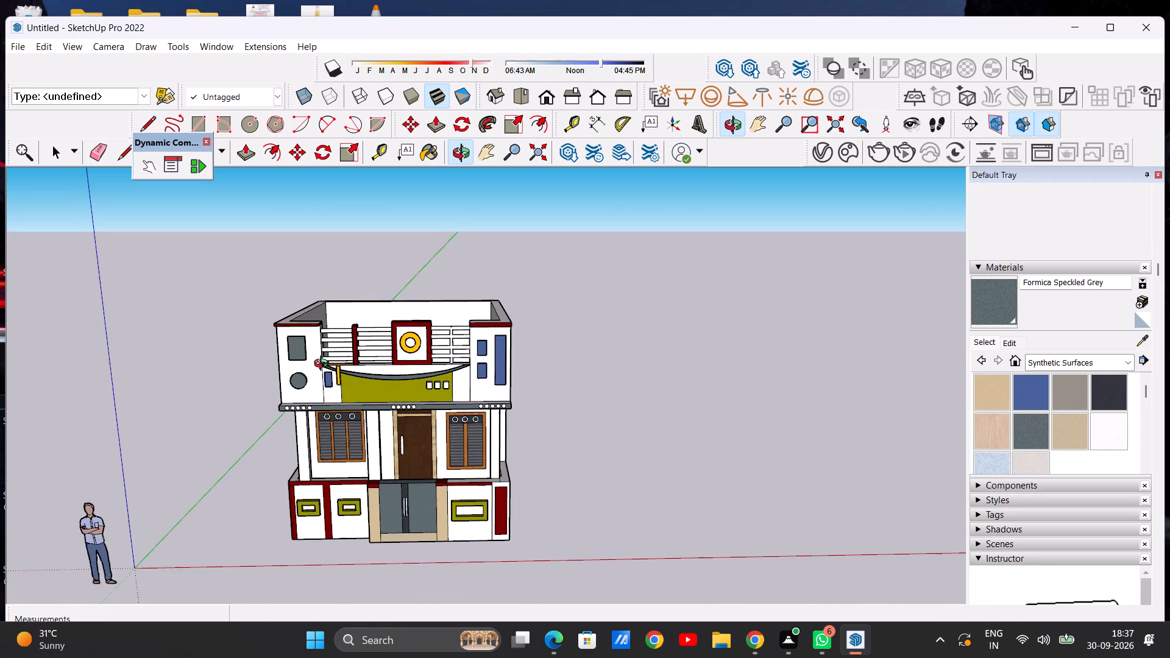
middle_click_drag(324, 365, 349, 321)
scroll(411, 430, "up", 3)
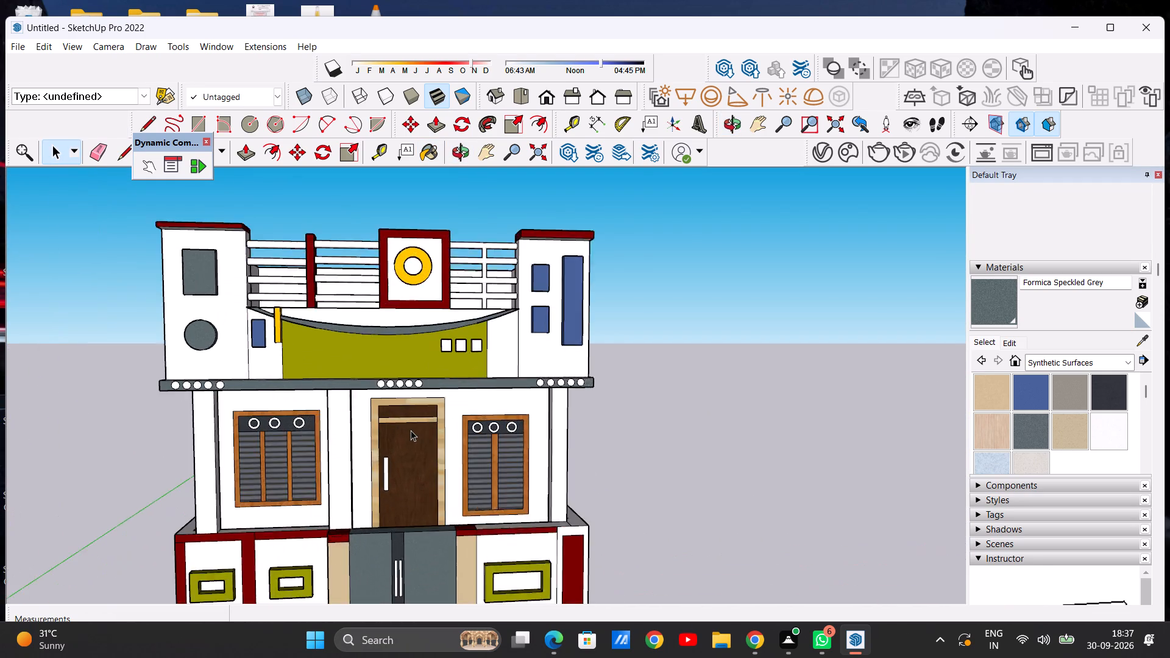
scroll(411, 430, "up", 4)
scroll(474, 431, "down", 3)
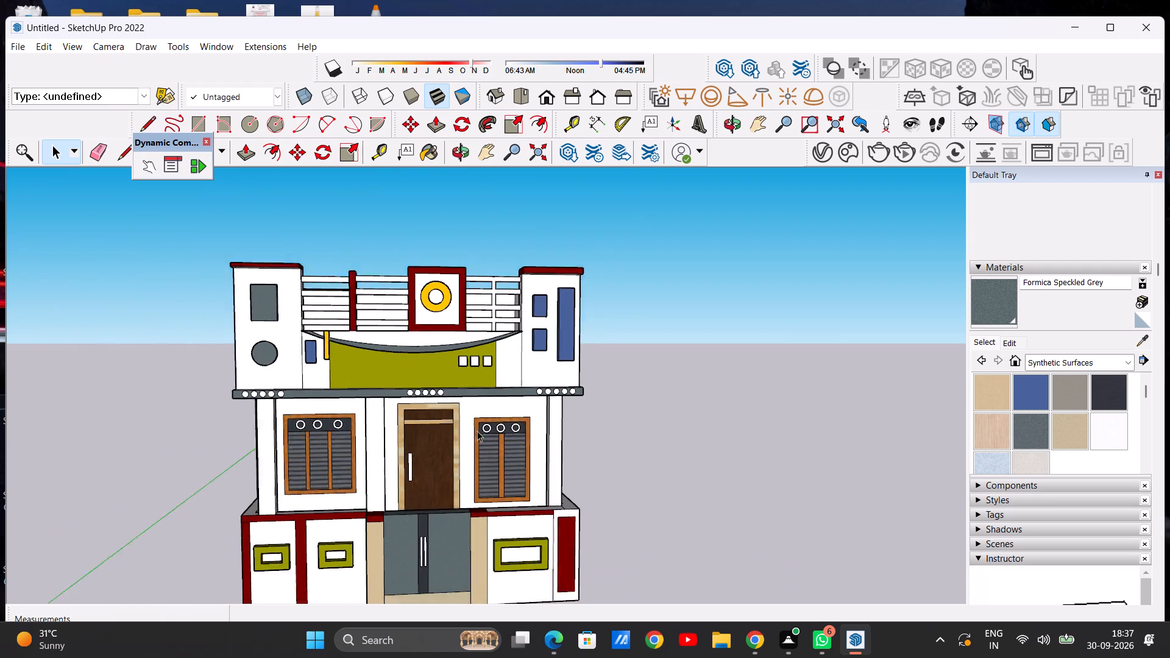
scroll(477, 431, "down", 3)
scroll(436, 347, "up", 4)
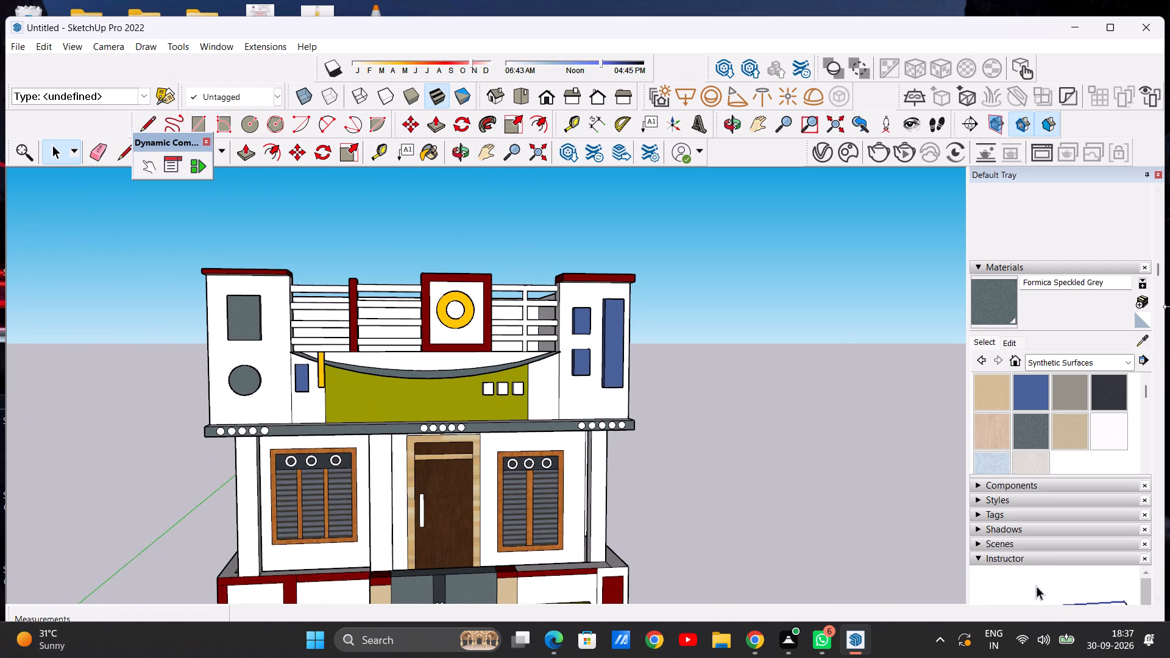
Paint the wall strips on both sides of the olive panel and the area above the curved band with 0012_Bisque.
left_click(1122, 359)
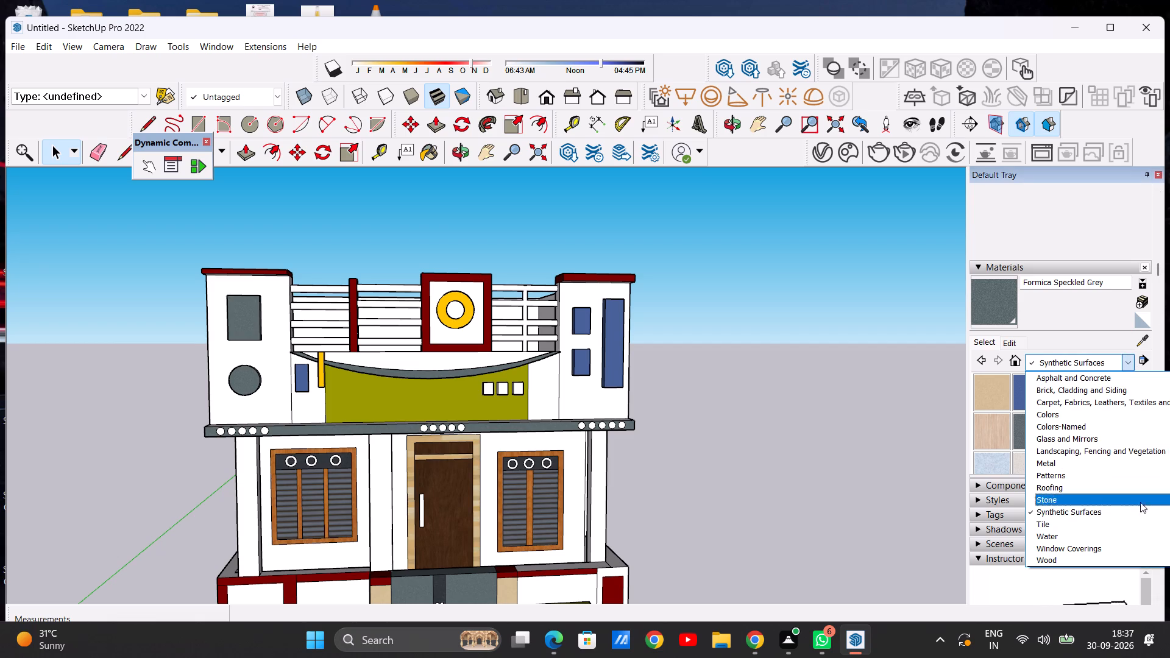
left_click(1067, 423)
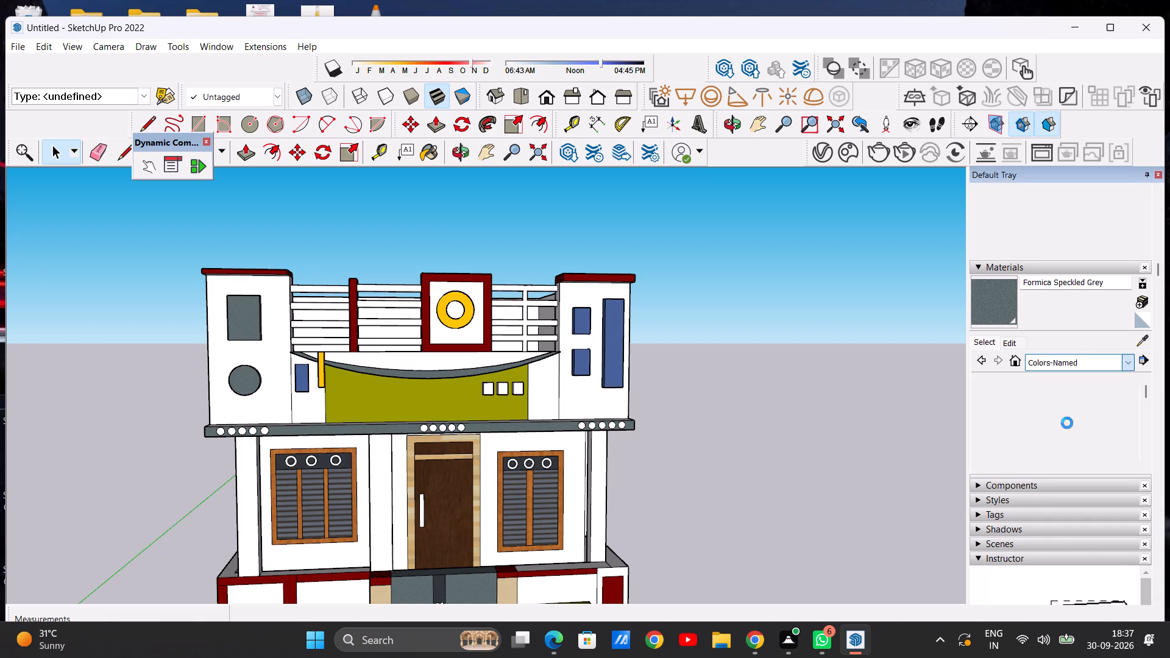
scroll(1067, 423, "down", 1)
left_click(1108, 405)
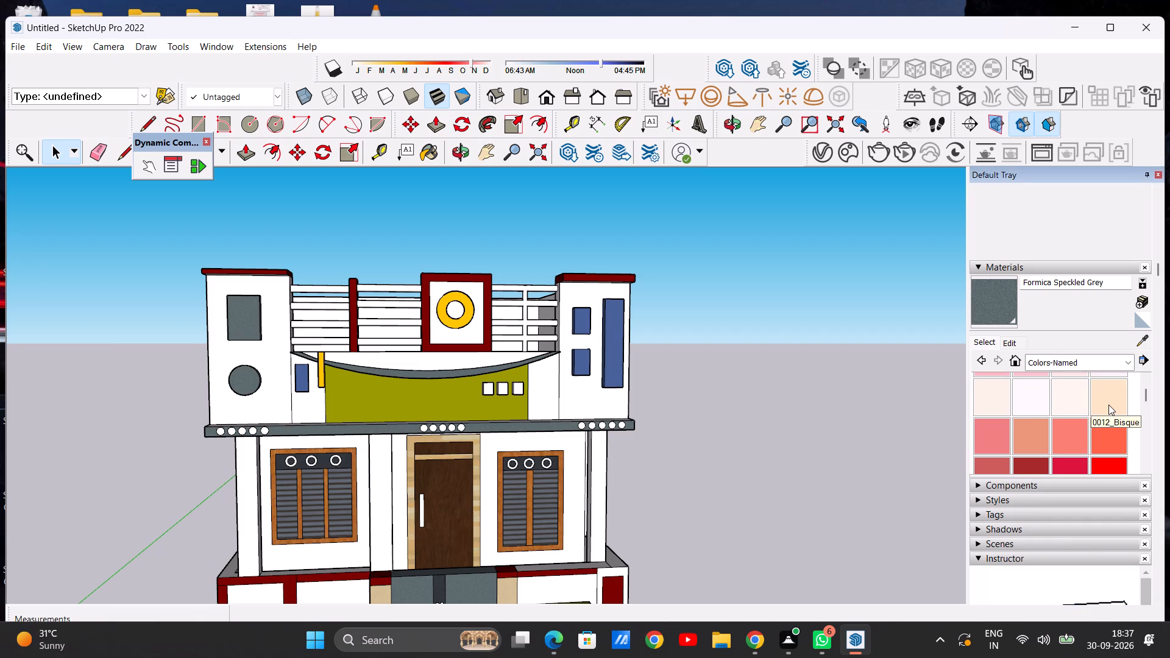
scroll(571, 384, "up", 5)
left_click(528, 397)
scroll(575, 392, "down", 10)
scroll(419, 392, "up", 6)
left_click(410, 403)
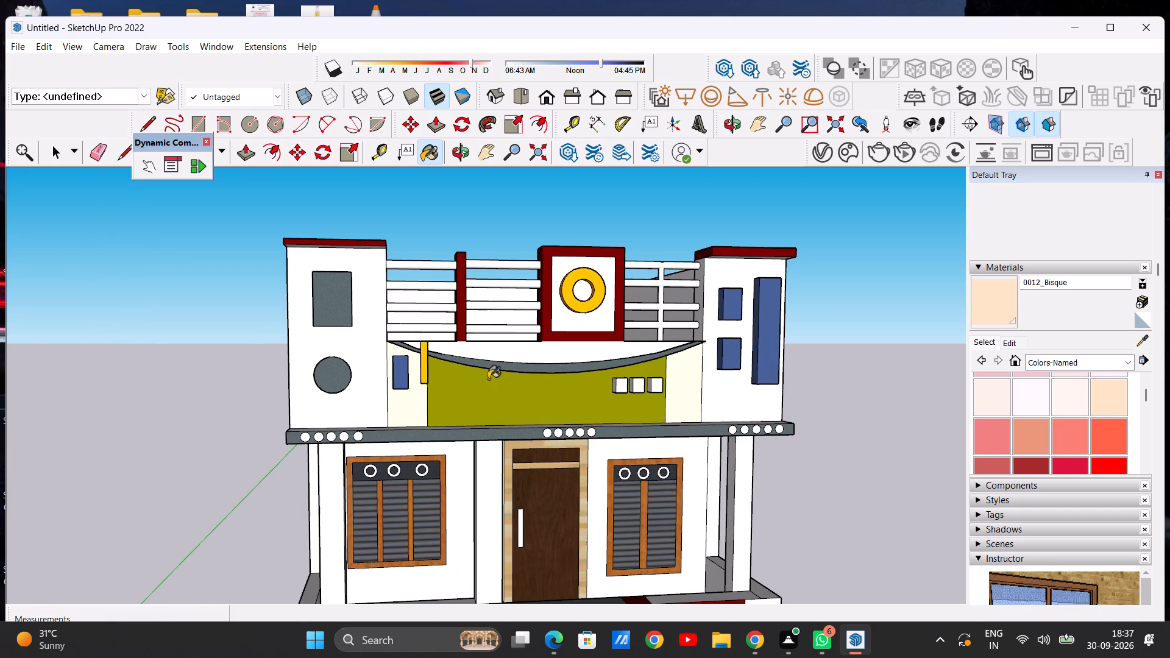
left_click(513, 353)
scroll(573, 360, "down", 13)
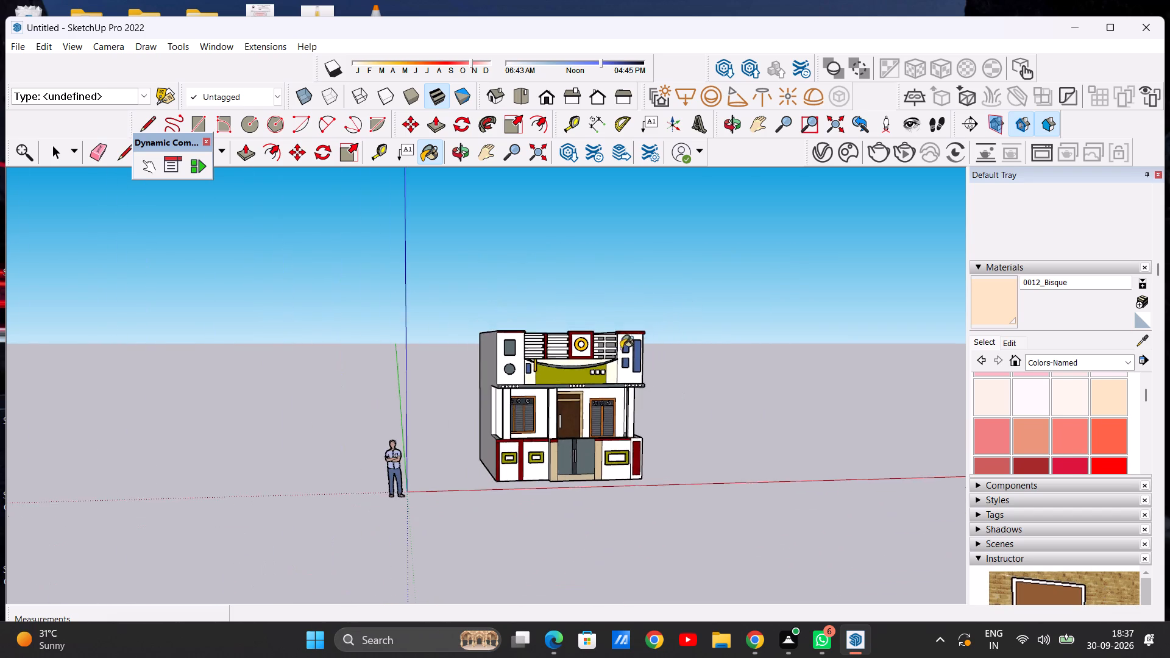
scroll(623, 352, "up", 10)
key("space")
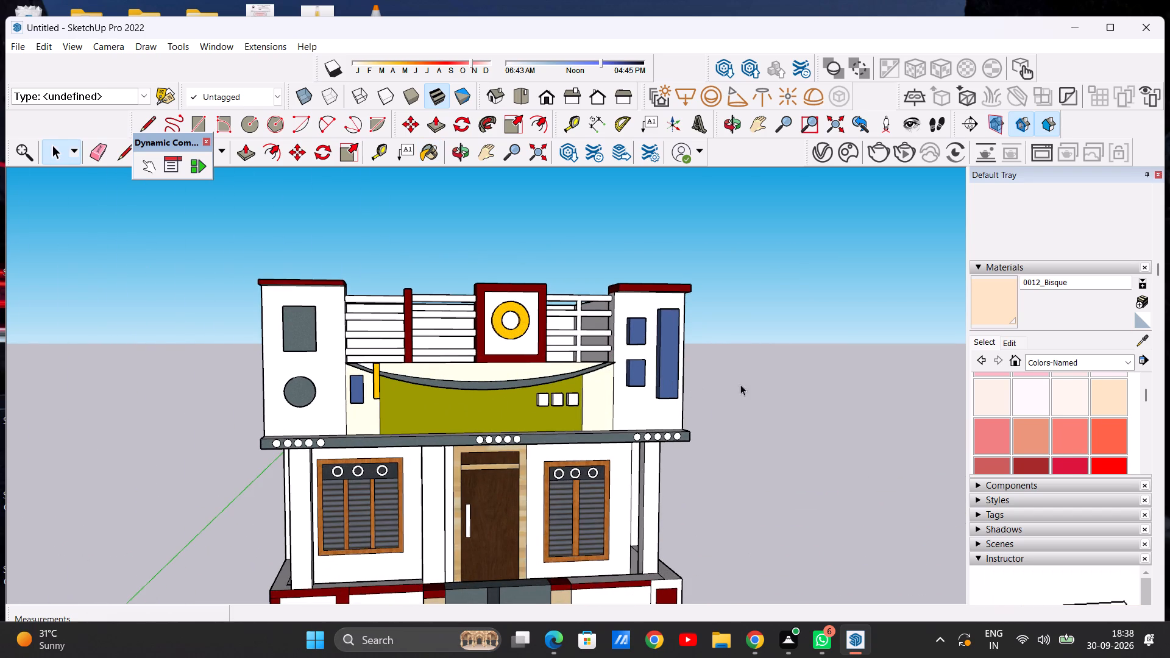
Paint the front faces of both end towers of the parapet with 0032_Moccasin.
scroll(1062, 417, "down", 2)
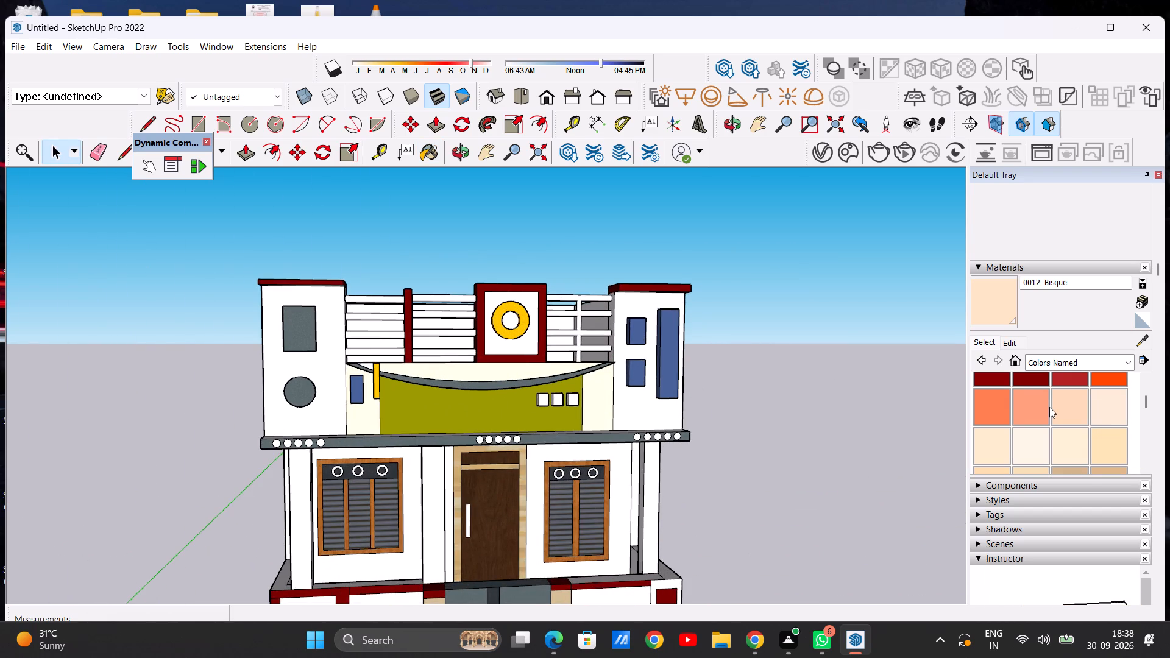
left_click(1107, 440)
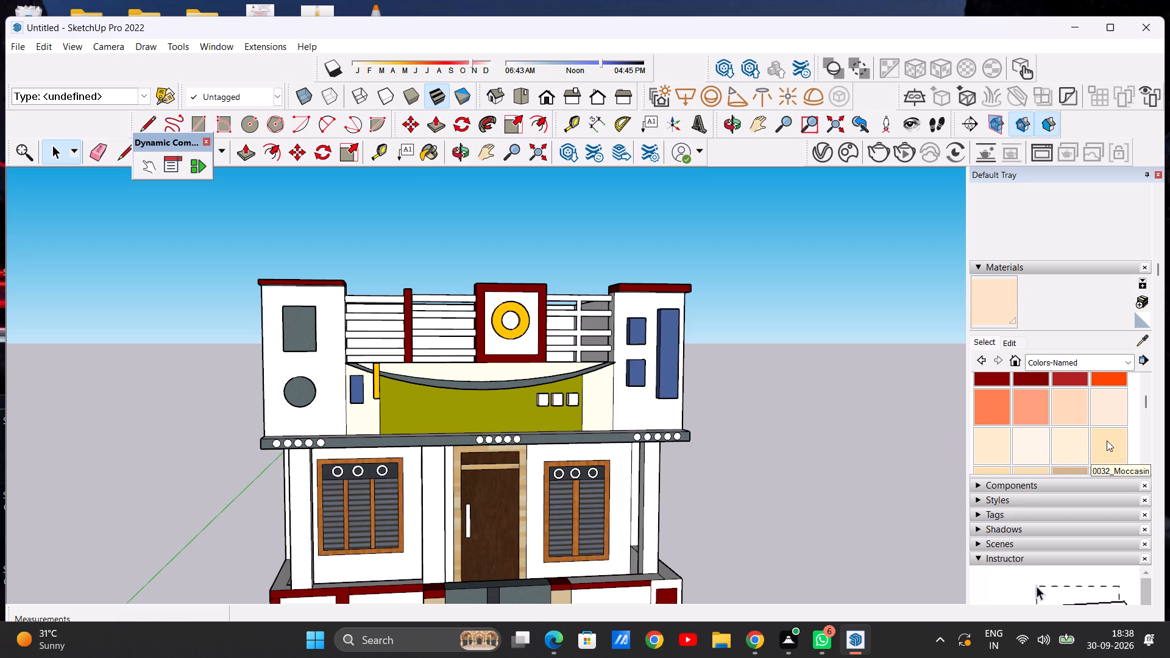
left_click(622, 353)
scroll(665, 348, "down", 5)
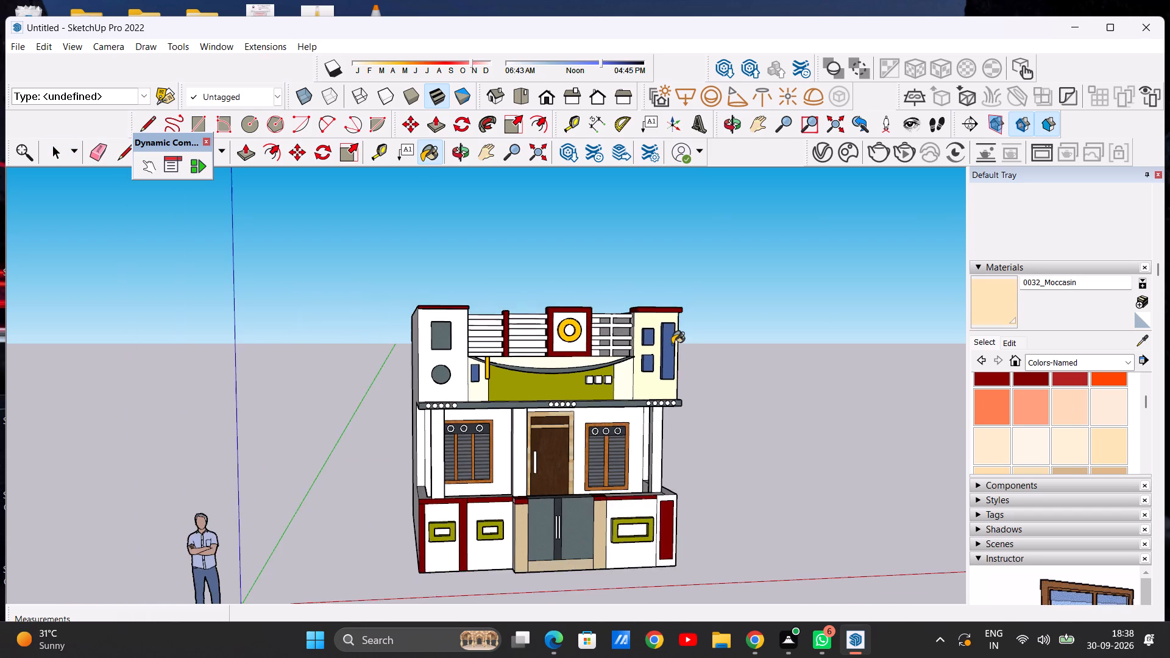
scroll(434, 380, "up", 5)
left_click(463, 344)
scroll(441, 383, "down", 4)
Paint the railing-side face of the parapet tower with the grey rectangle and circle with 0032_Moccasin.
middle_click_drag(446, 385, 408, 388)
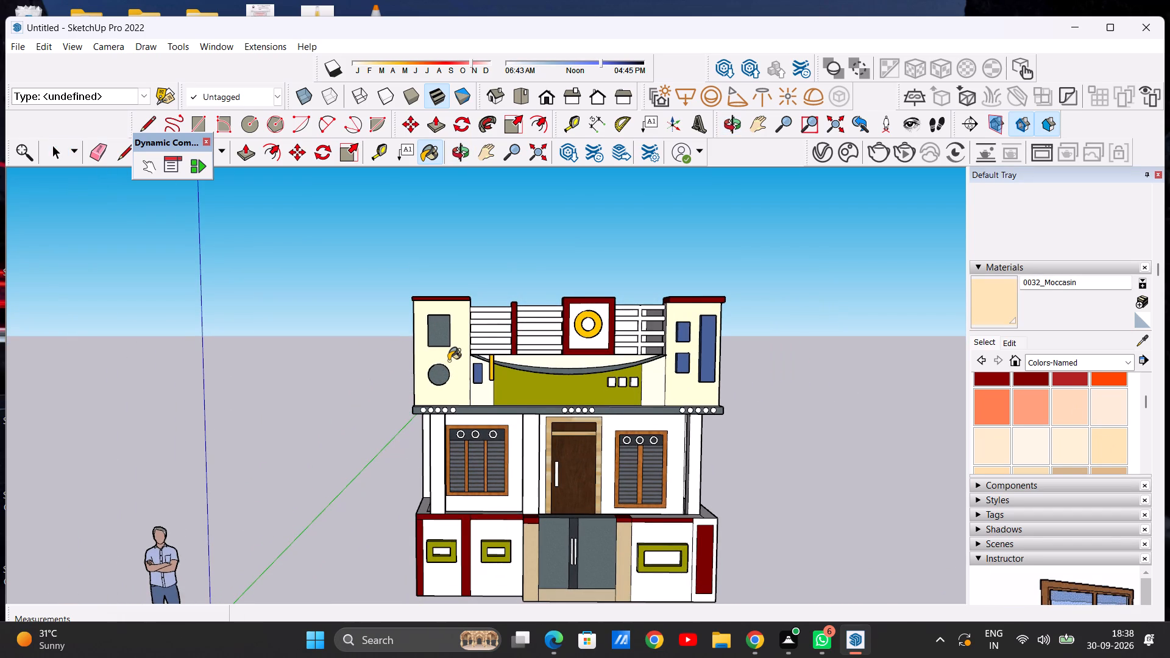
scroll(448, 361, "down", 4)
scroll(459, 348, "up", 6)
middle_click_drag(480, 333, 373, 395)
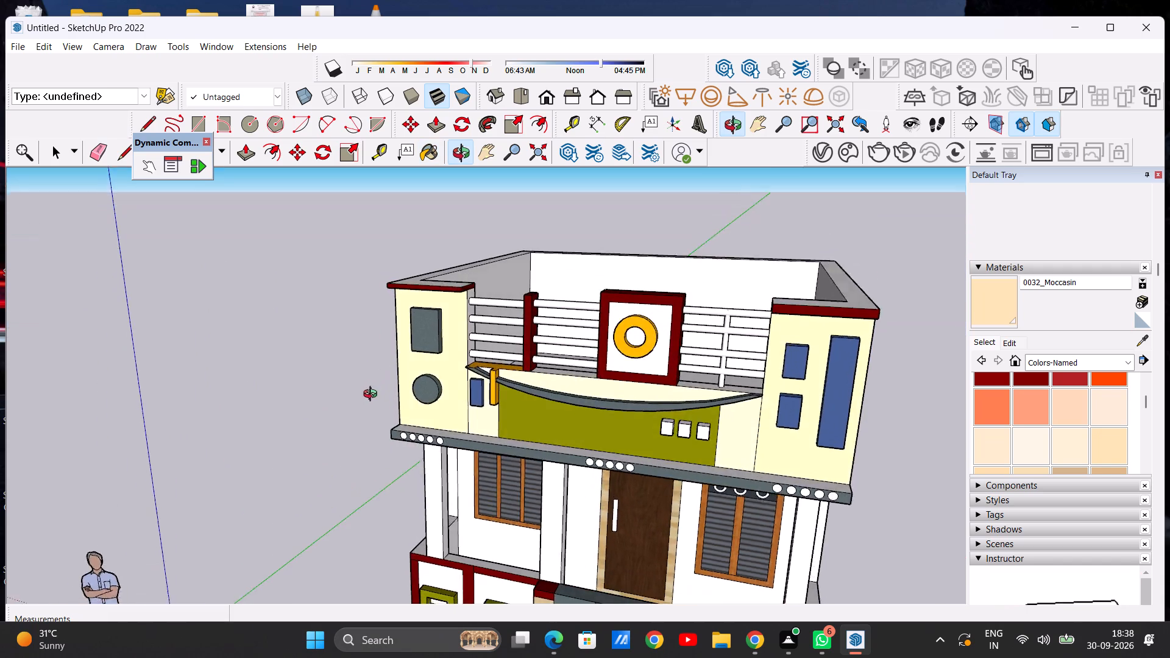
middle_click_drag(373, 395, 363, 409)
scroll(479, 325, "up", 12)
left_click(447, 337)
scroll(449, 346, "down", 9)
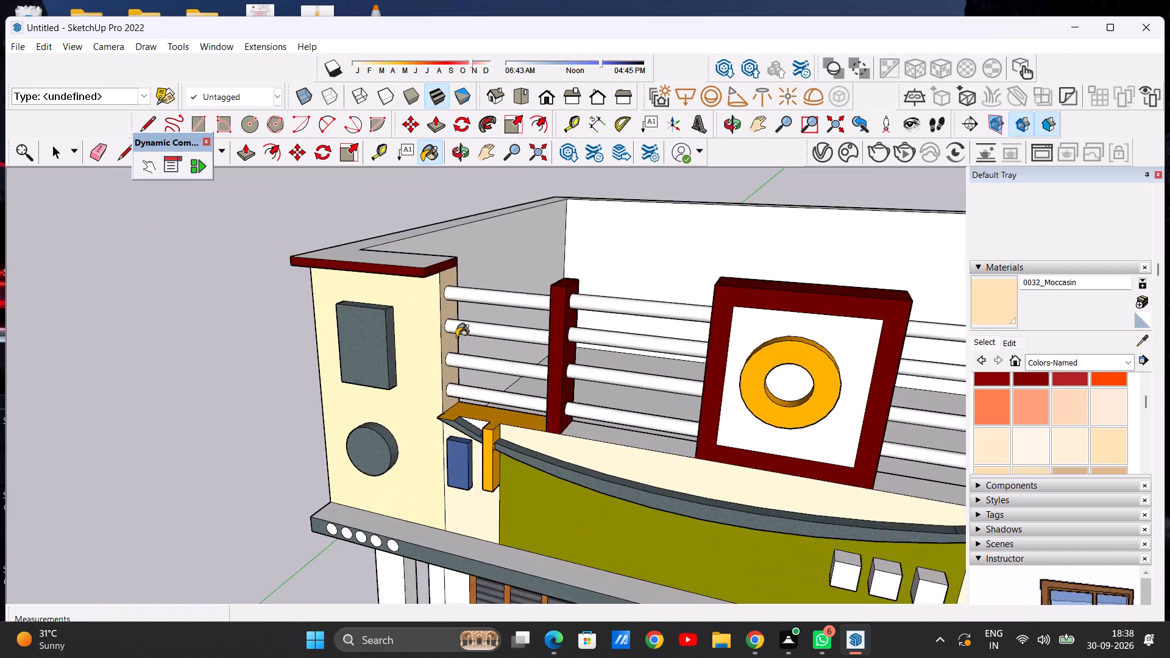
Paint the railing-side face of the parapet tower with the blue blocks with 0032_Moccasin.
scroll(456, 337, "down", 6)
scroll(453, 350, "up", 1)
middle_click_drag(456, 364, 818, 342)
scroll(636, 324, "up", 3)
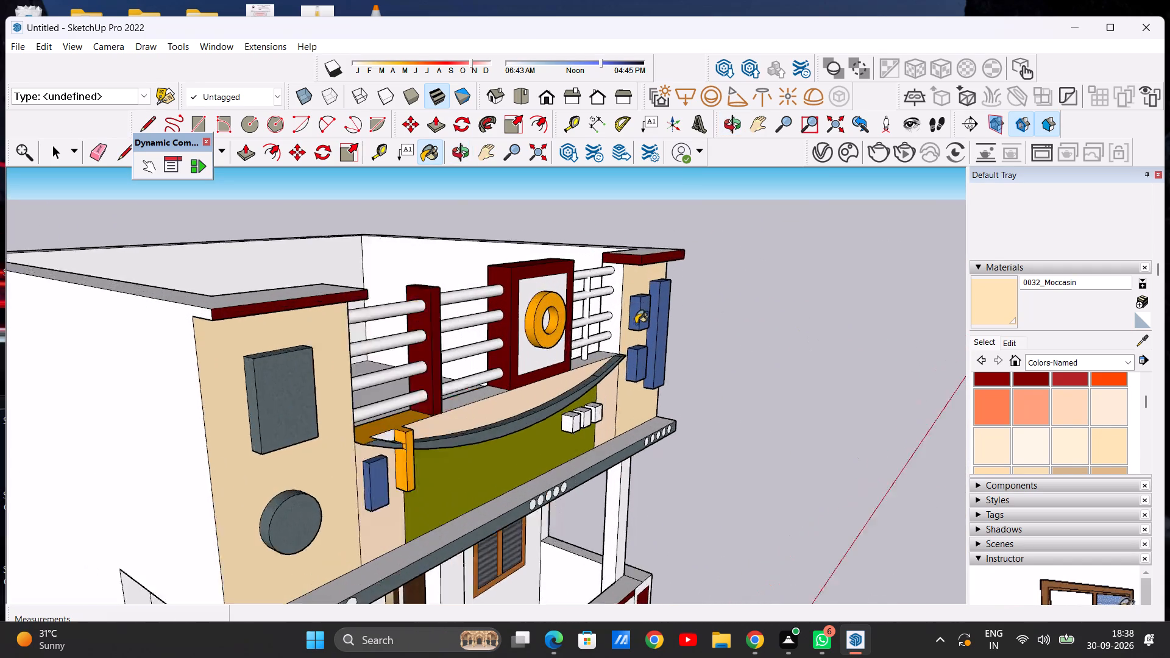
scroll(636, 324, "up", 3)
left_click(607, 298)
Paint the top of the ledge beneath the parapet railing with 0032_Moccasin.
scroll(549, 353, "down", 4)
scroll(569, 358, "up", 6)
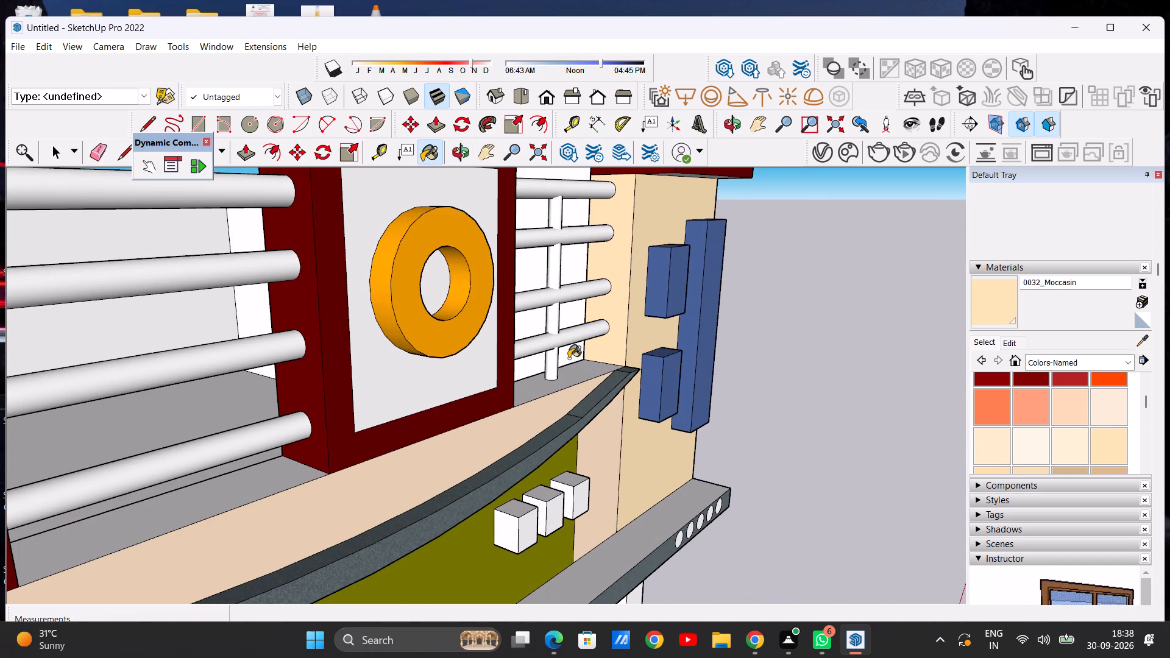
left_click(571, 366)
left_click(280, 484)
scroll(296, 435, "down", 7)
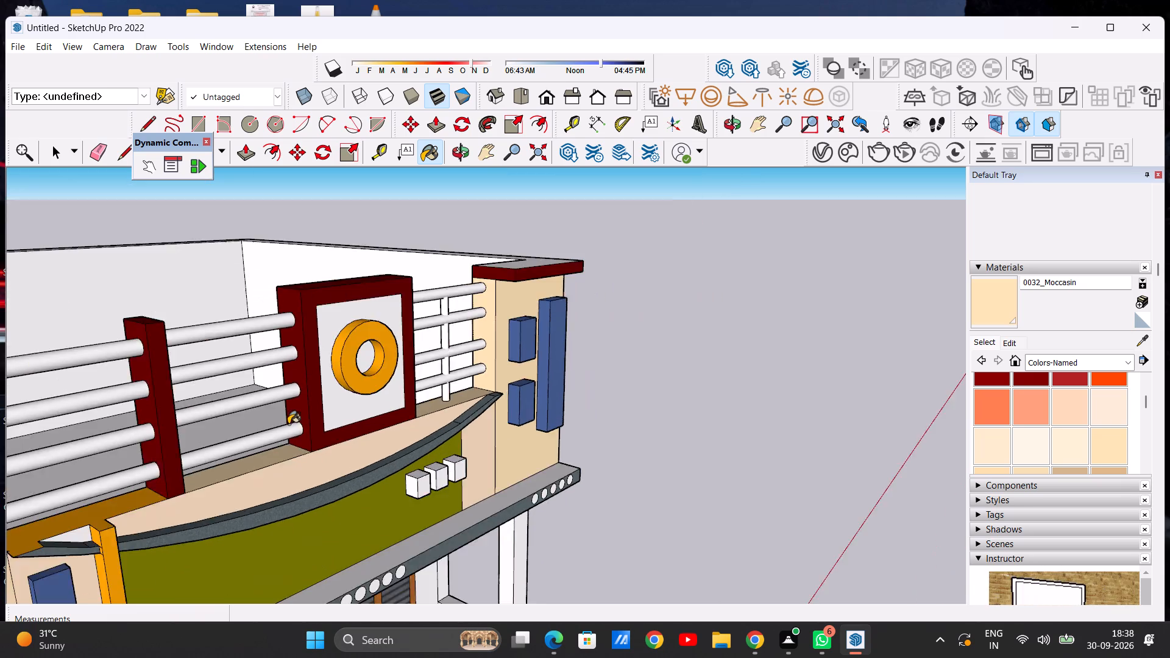
Examine the whole painted house from the front, the side and above.
scroll(288, 424, "down", 12)
middle_click_drag(446, 414, 271, 380)
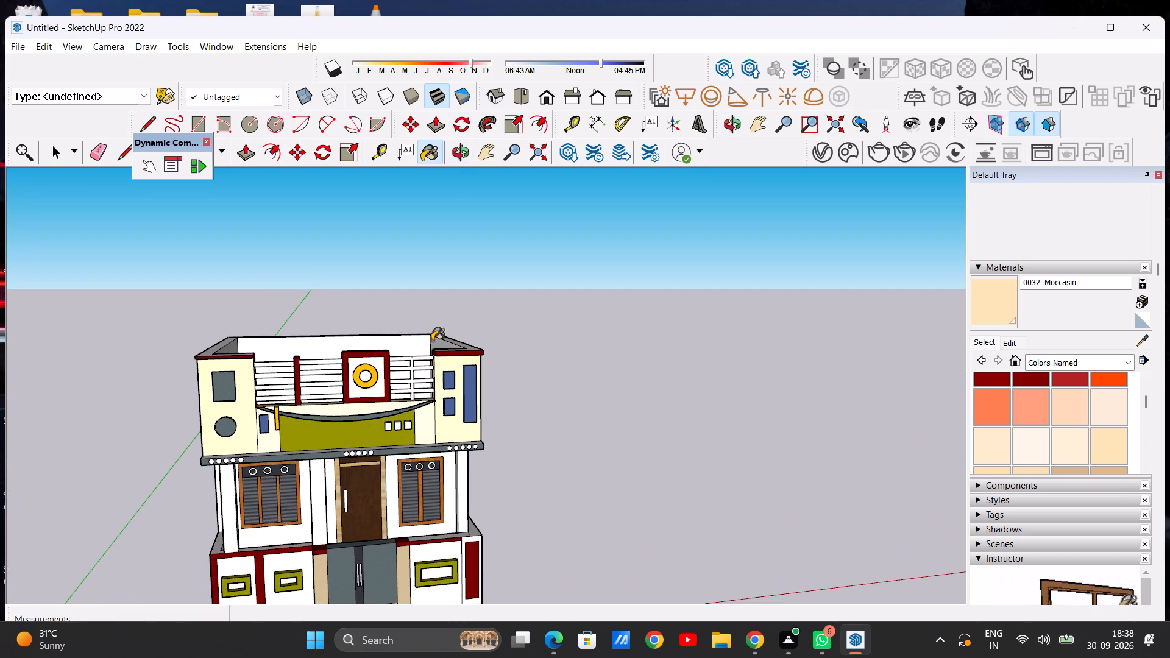
scroll(489, 333, "down", 8)
middle_click_drag(493, 406, 423, 357)
scroll(481, 383, "up", 8)
scroll(554, 371, "down", 4)
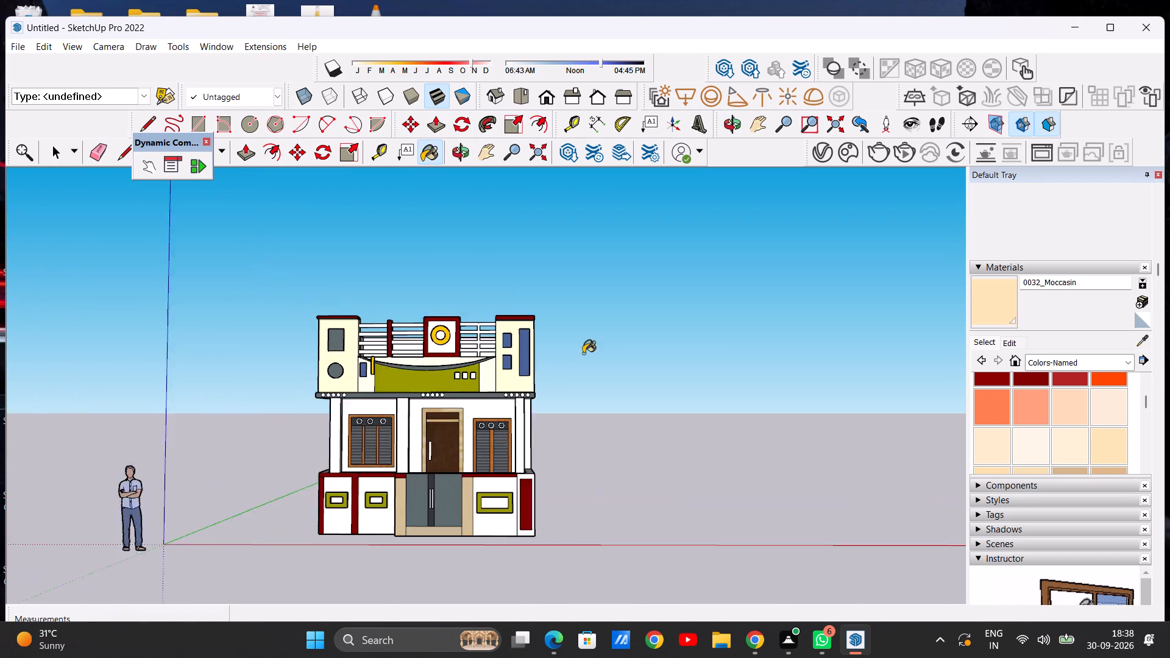
scroll(583, 353, "down", 2)
scroll(367, 442, "up", 11)
scroll(395, 442, "down", 5)
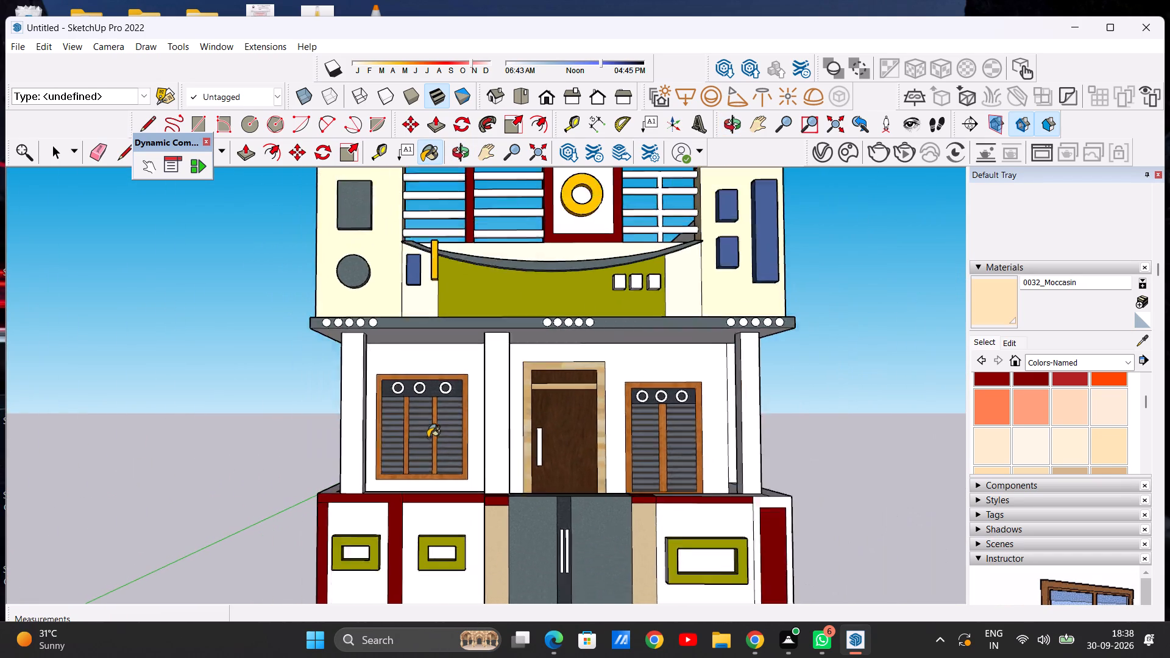
scroll(428, 437, "down", 2)
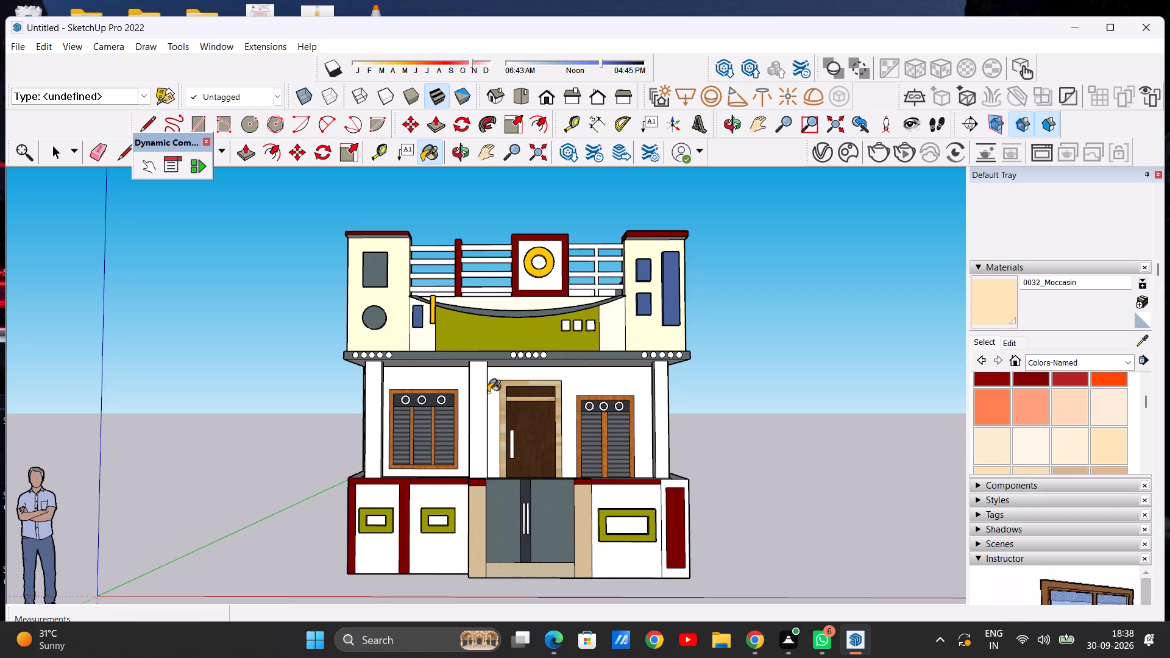
scroll(498, 392, "down", 4)
scroll(500, 388, "up", 7)
middle_click_drag(463, 436, 472, 483)
scroll(464, 459, "down", 6)
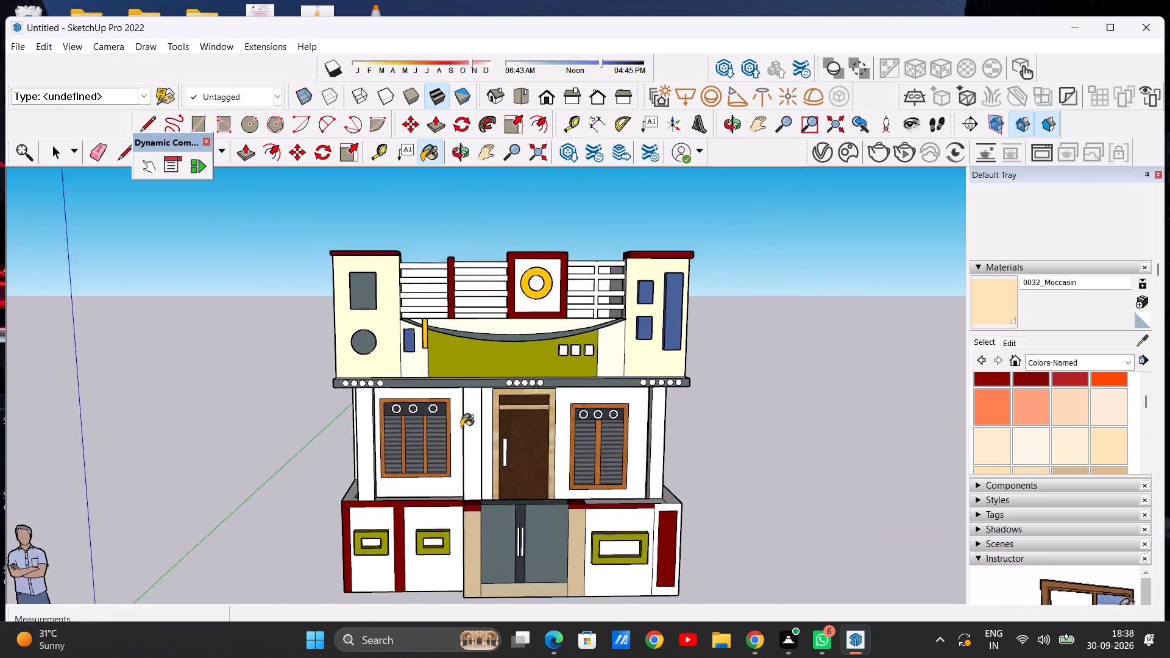
scroll(461, 427, "down", 3)
scroll(501, 464, "up", 8)
scroll(499, 436, "down", 5)
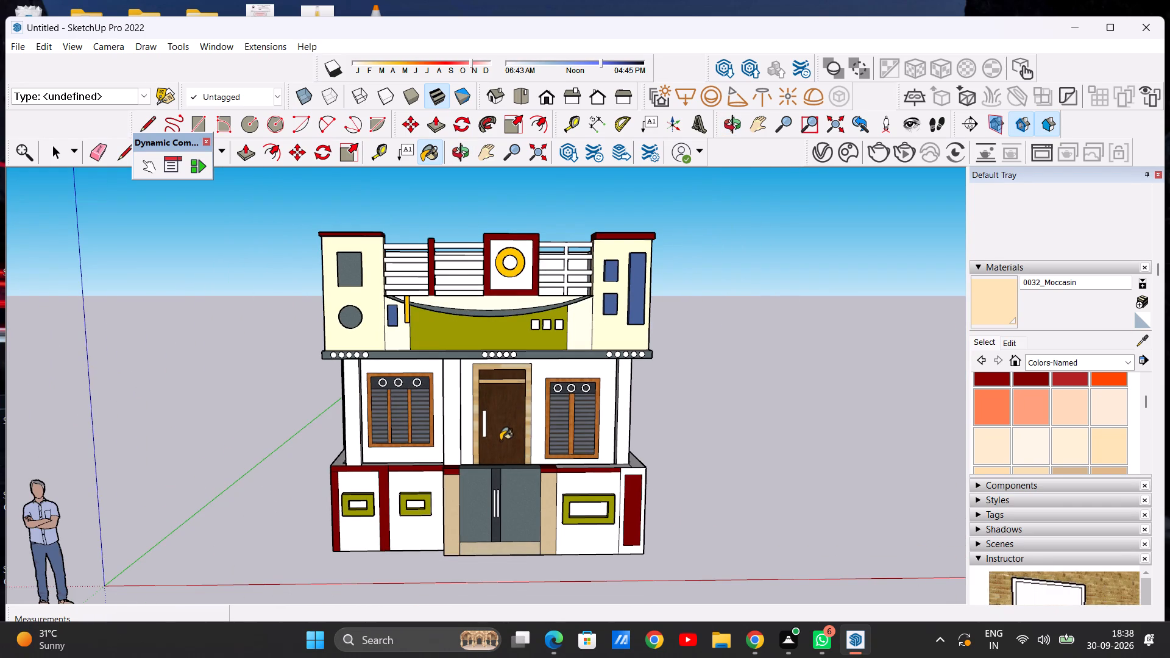
scroll(486, 418, "down", 3)
middle_click_drag(406, 450, 711, 463)
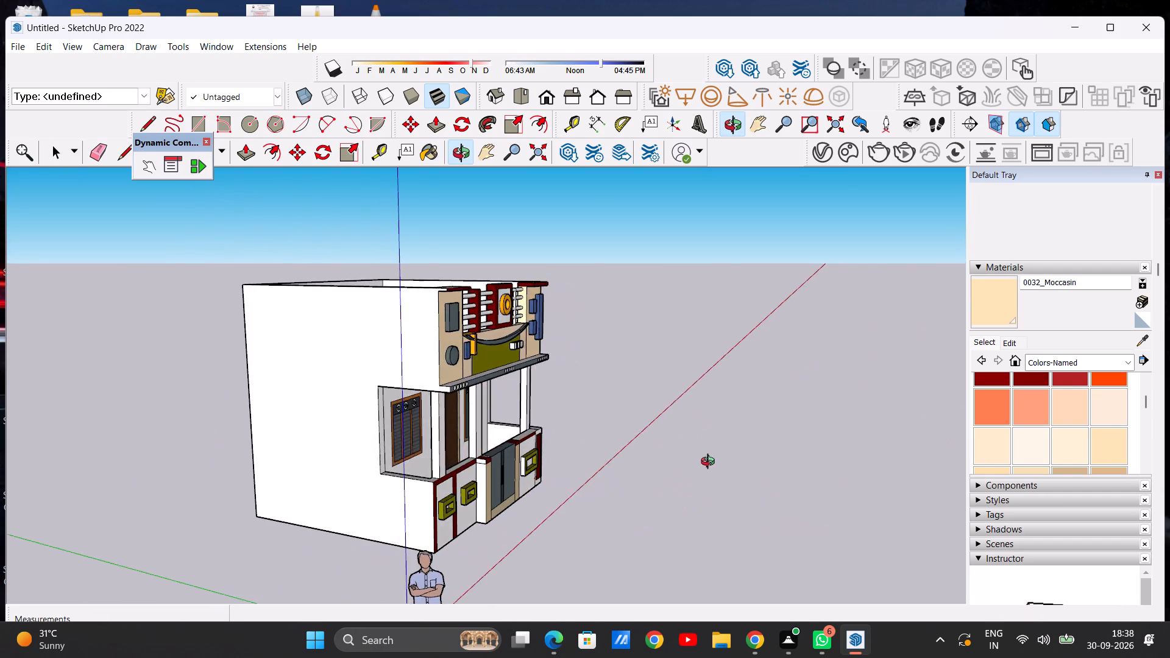
middle_click_drag(711, 463, 424, 591)
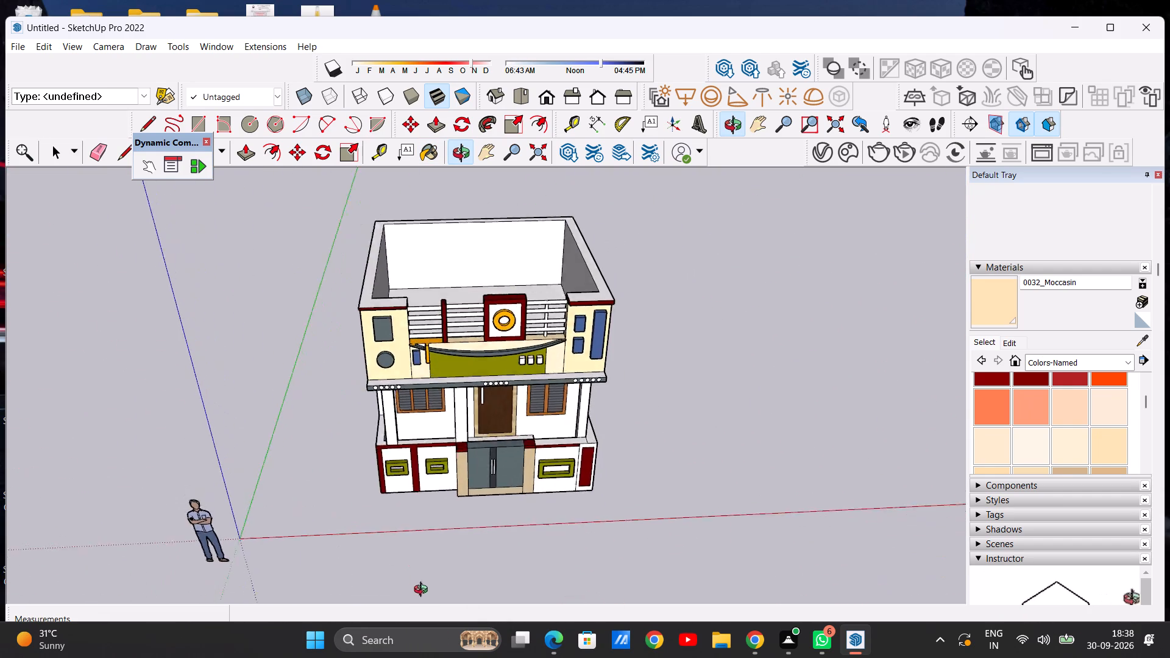
middle_click_drag(424, 591, 413, 440)
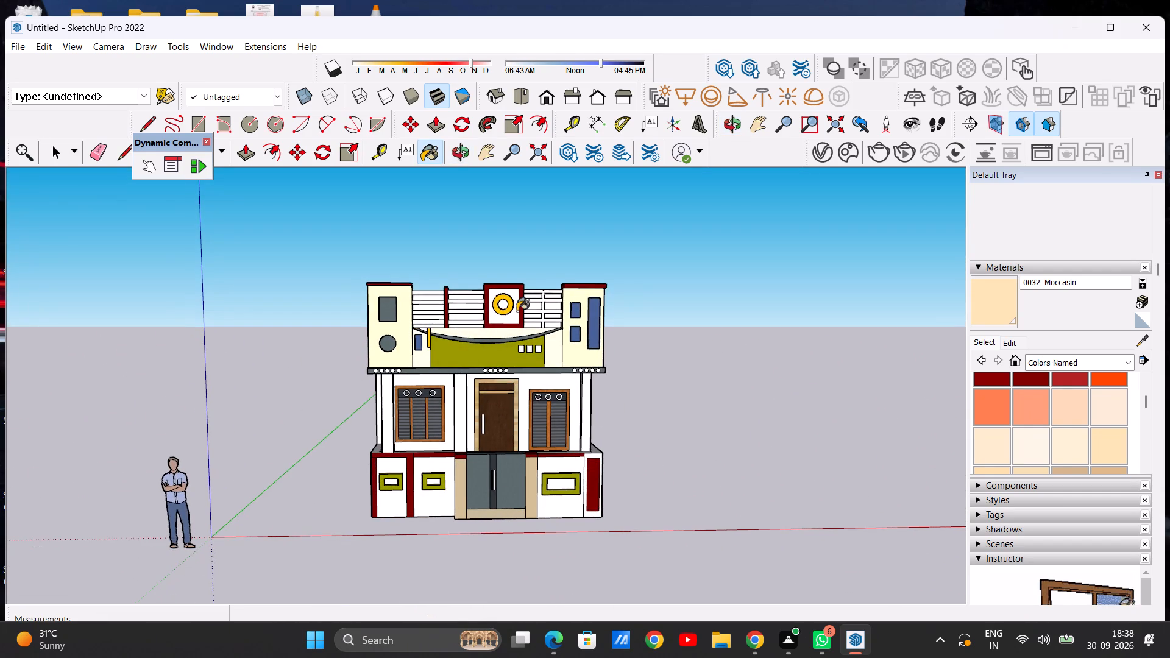
Examine the parapet band, porch columns, windows, door and gate wall for areas still unpainted.
scroll(515, 313, "up", 7)
scroll(604, 344, "down", 3)
scroll(451, 391, "up", 7)
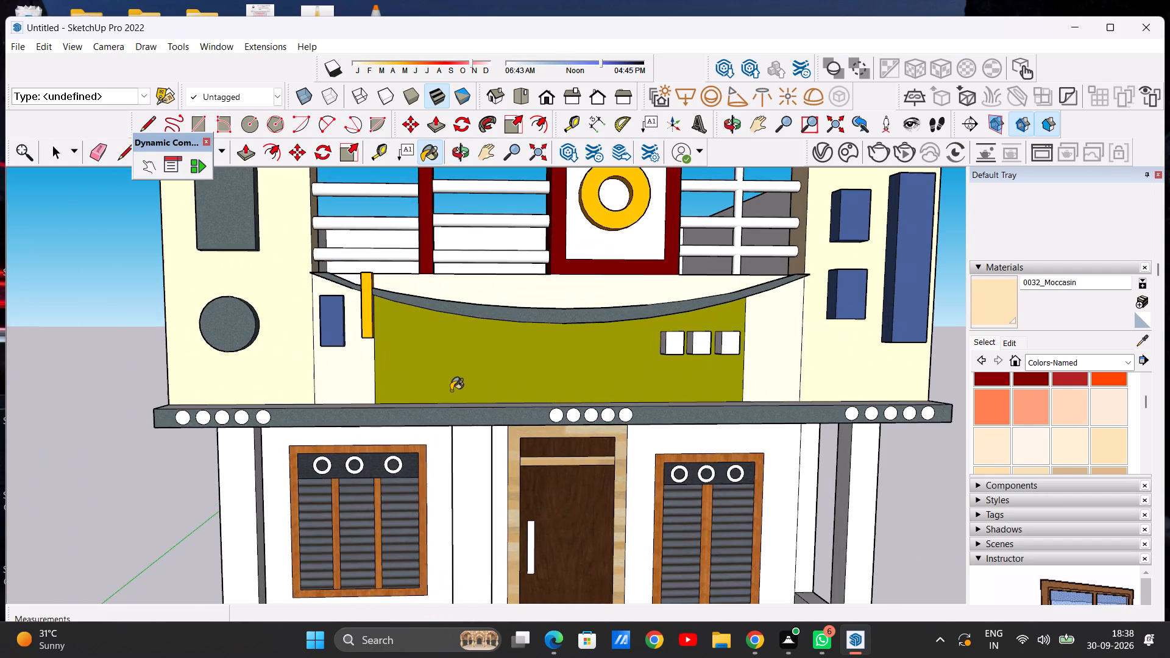
scroll(459, 400, "down", 7)
scroll(525, 459, "down", 4)
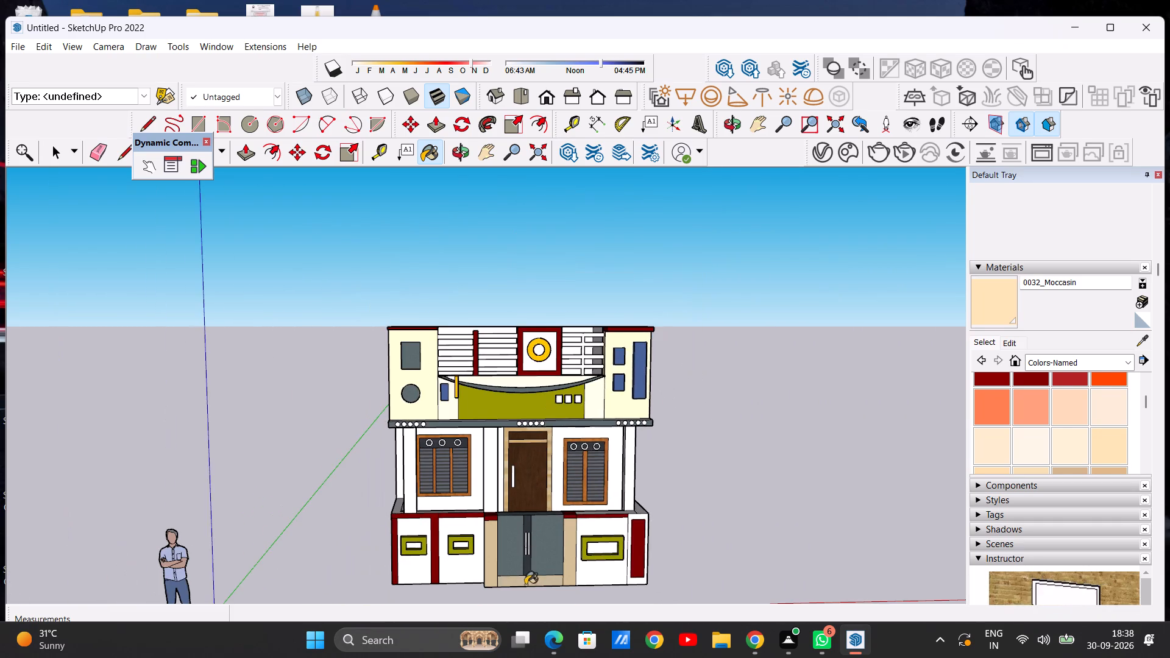
scroll(497, 592, "up", 4)
scroll(469, 471, "up", 5)
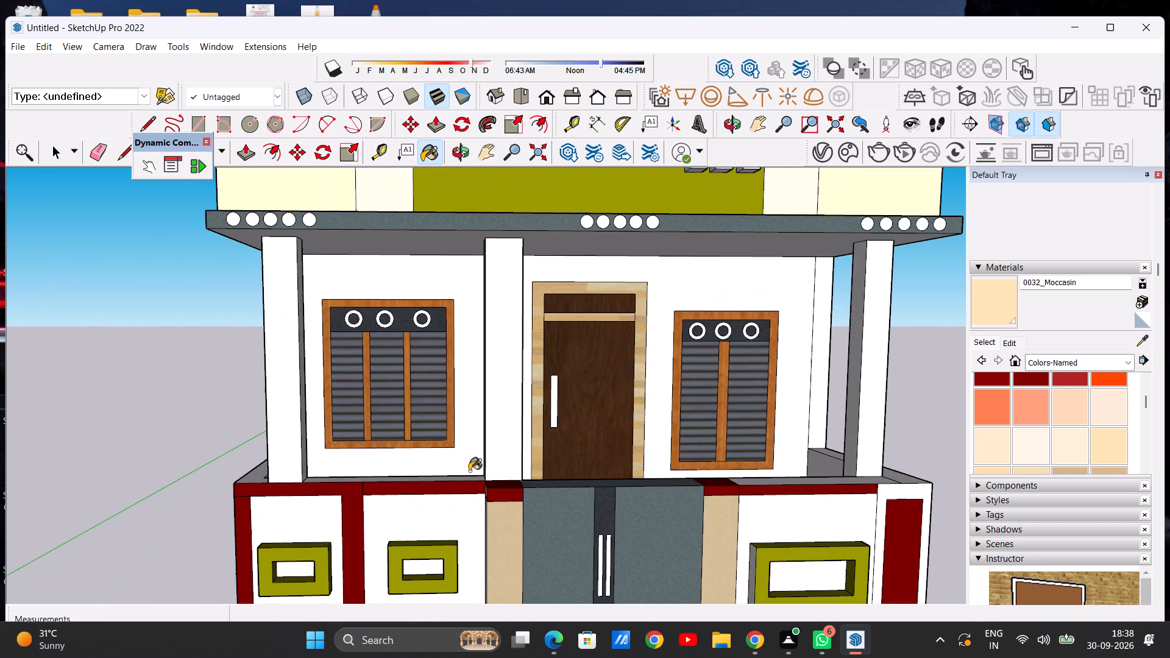
middle_click_drag(502, 529, 642, 539)
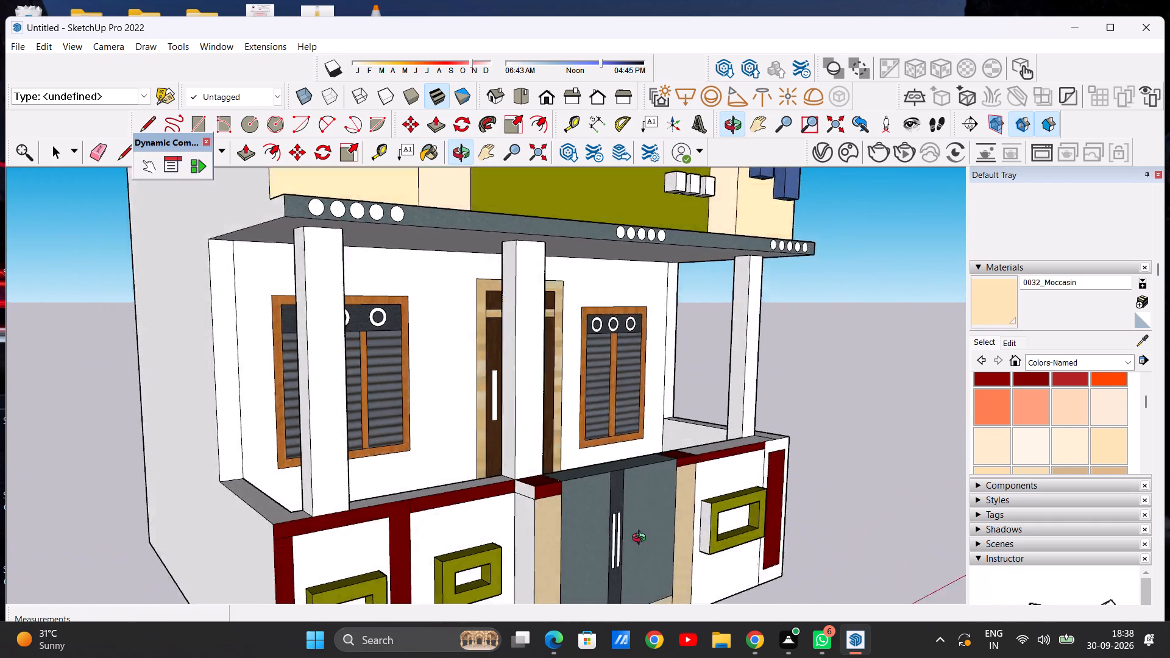
middle_click_drag(642, 539, 458, 536)
middle_click(502, 548)
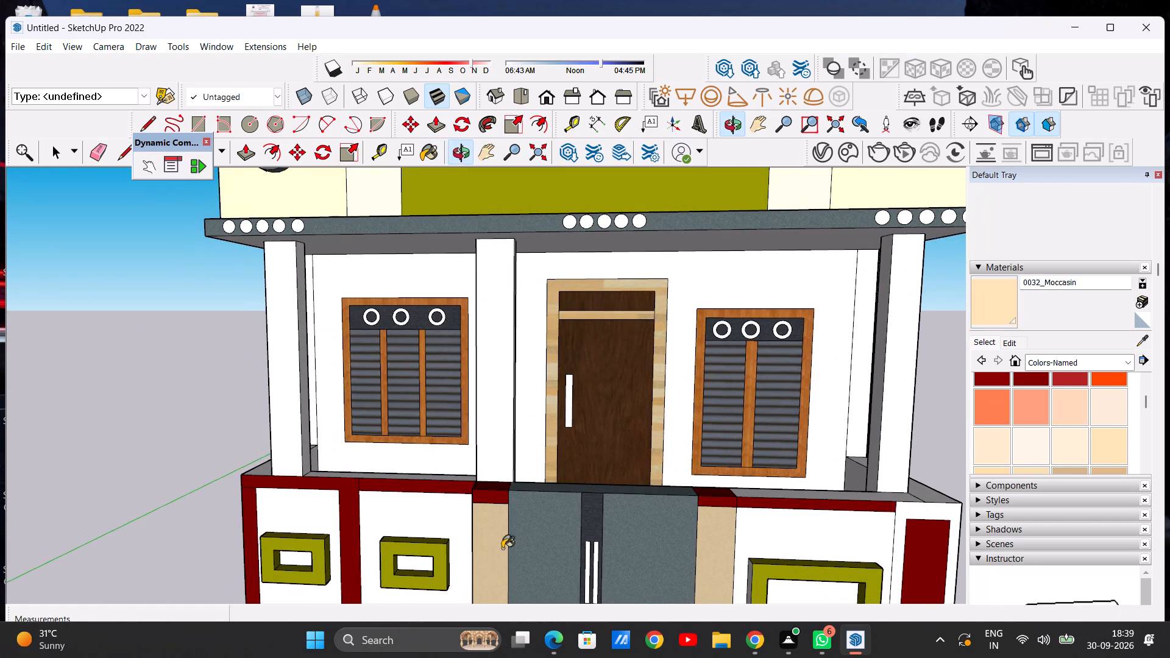
scroll(500, 543, "down", 8)
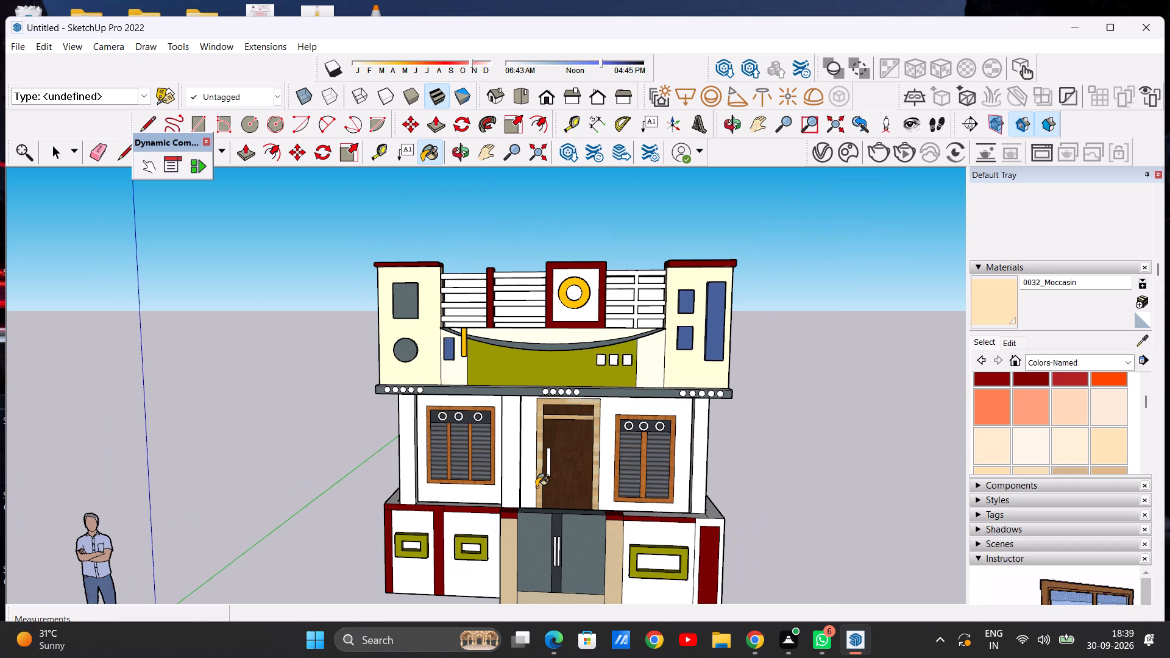
scroll(484, 396, "down", 5)
middle_click_drag(498, 444, 548, 429)
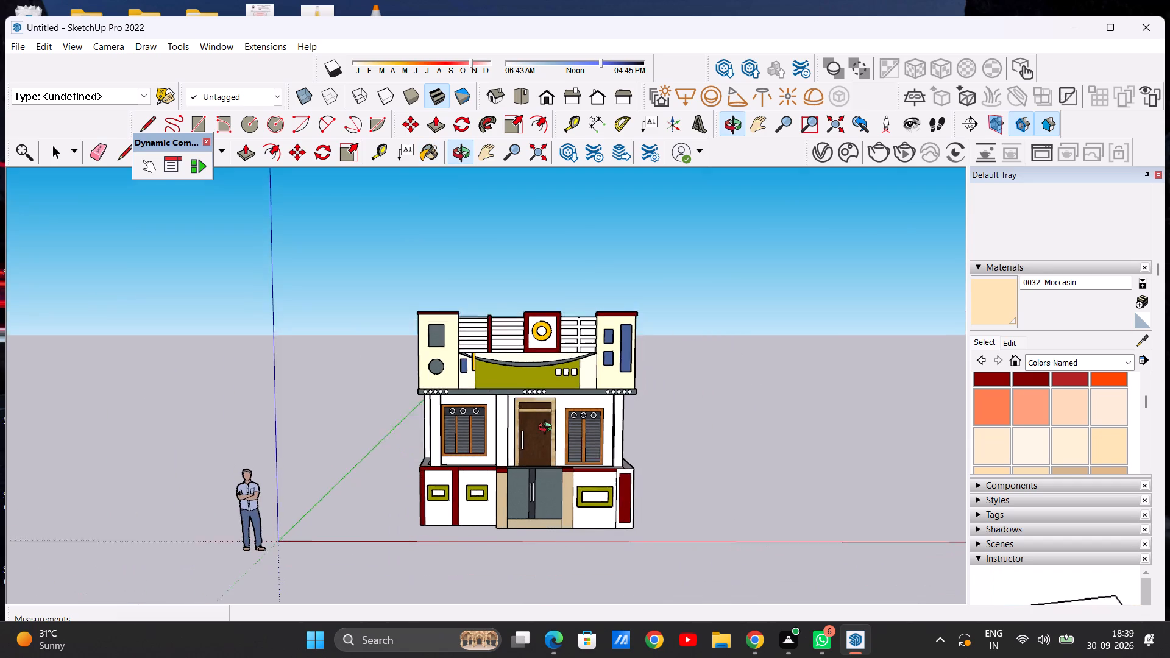
middle_click_drag(548, 429, 481, 413)
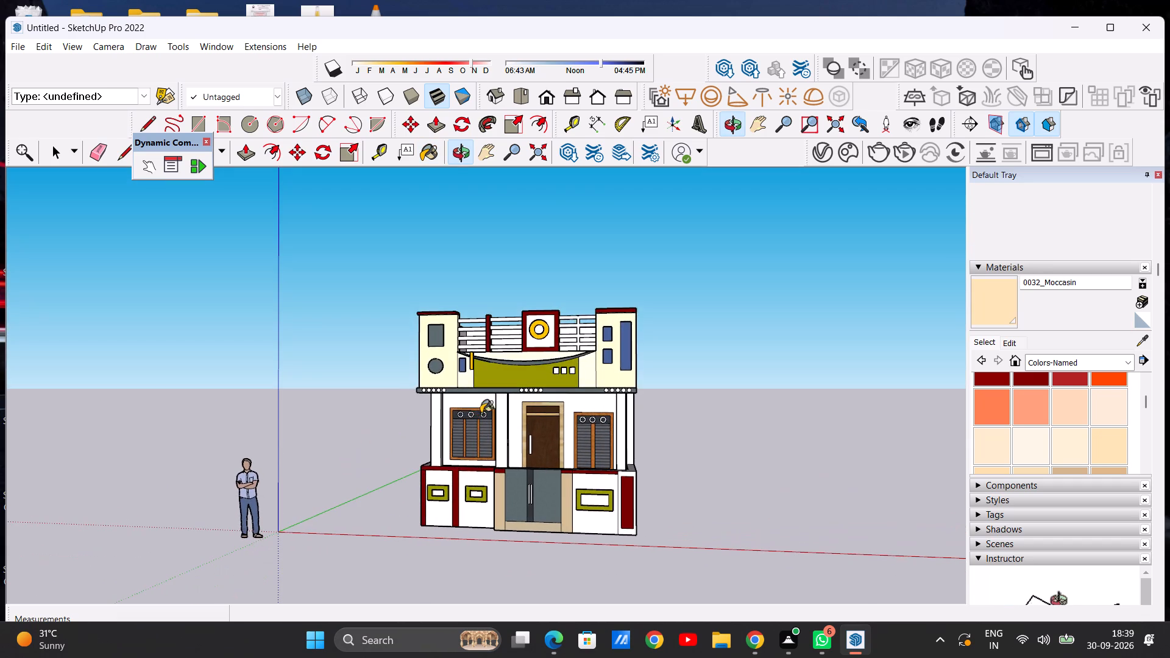
Paint the white front faces of the boundary wall on both sides of the gate, including the end pillar, with 0032_Moccasin.
scroll(474, 495, "up", 10)
left_click(484, 470)
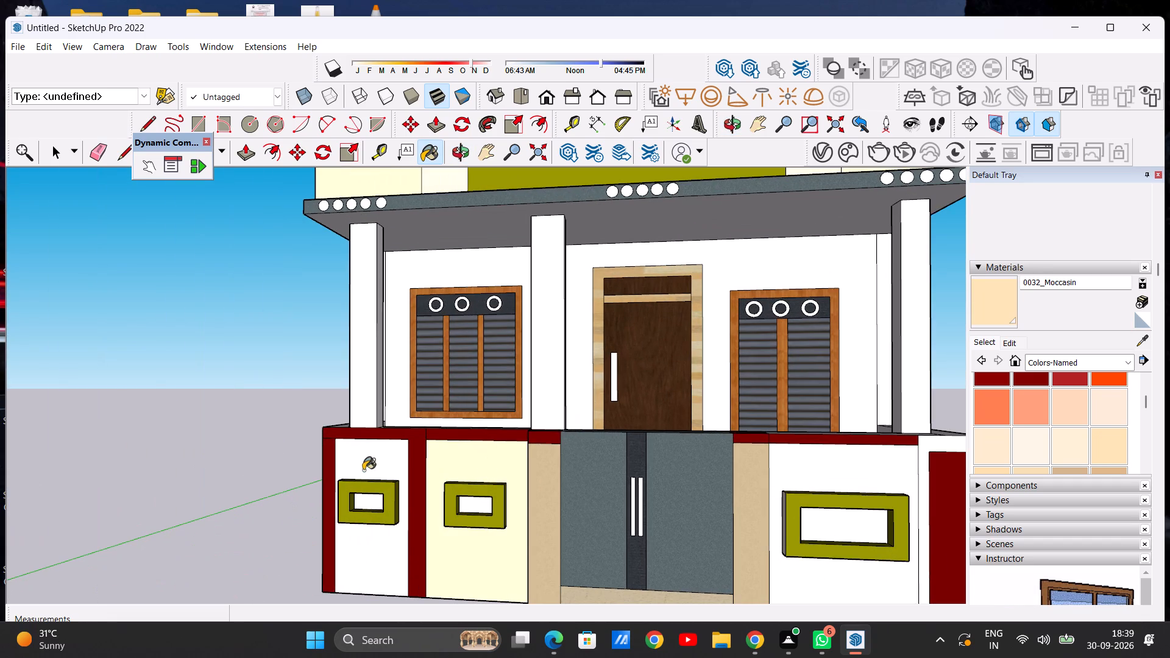
left_click(379, 462)
scroll(403, 496, "down", 10)
scroll(583, 498, "up", 6)
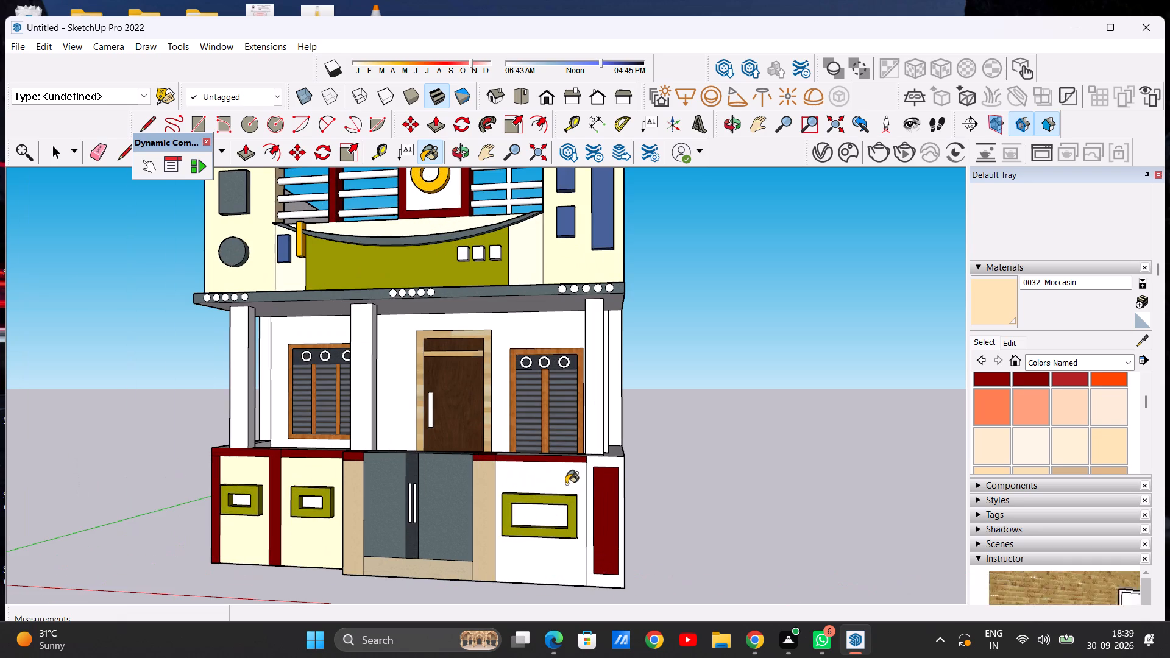
left_click(566, 484)
scroll(625, 470, "up", 5)
left_click(614, 461)
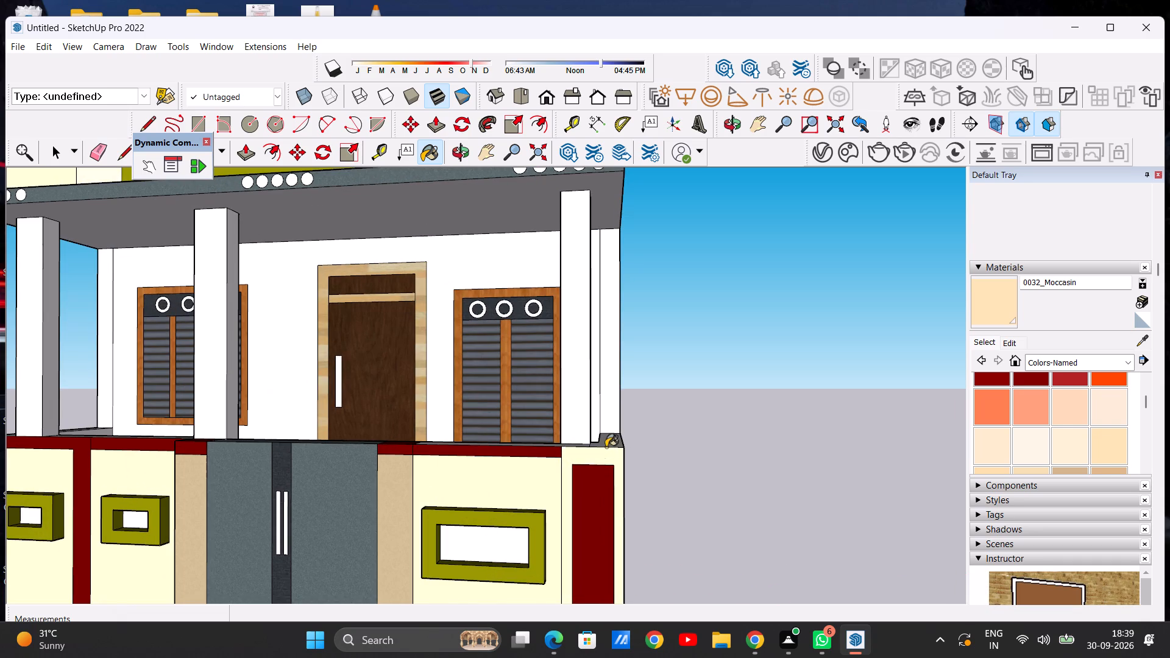
Paint the tops of the end pillar with the red panel and its adjoining boundary wall with 0032_Moccasin.
middle_click_drag(606, 447, 613, 523)
scroll(601, 465, "up", 5)
left_click(599, 486)
left_click(530, 493)
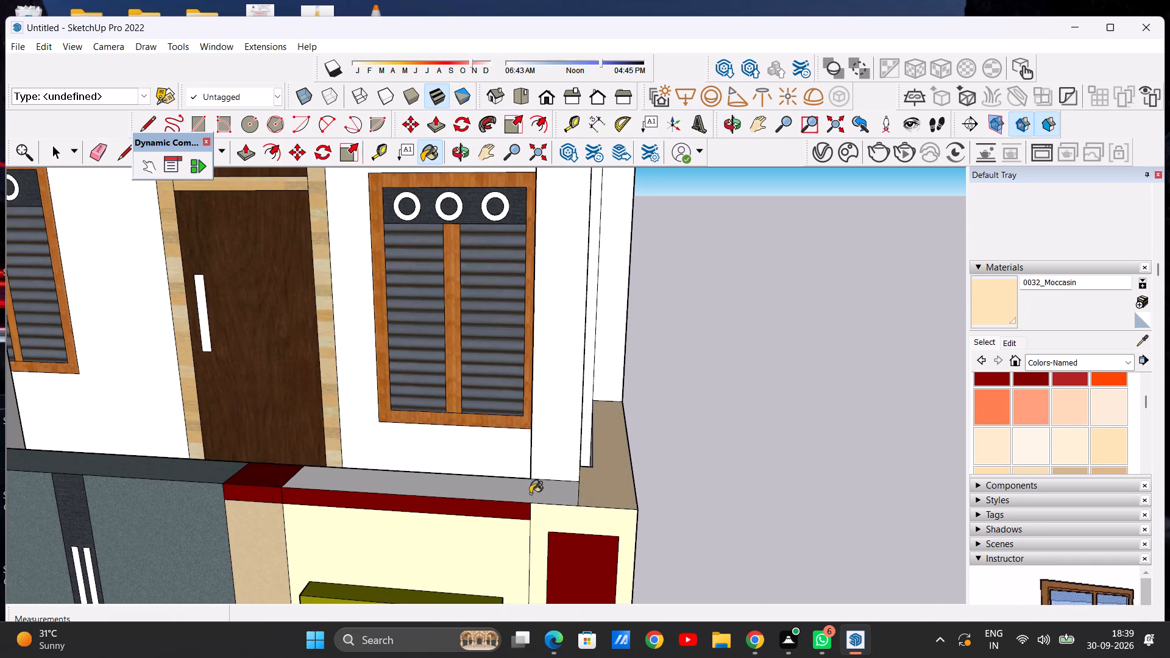
Examine the front elevation and porch columns with the painted boundary wall.
scroll(594, 476, "down", 20)
scroll(594, 476, "down", 1)
middle_click_drag(475, 495, 486, 450)
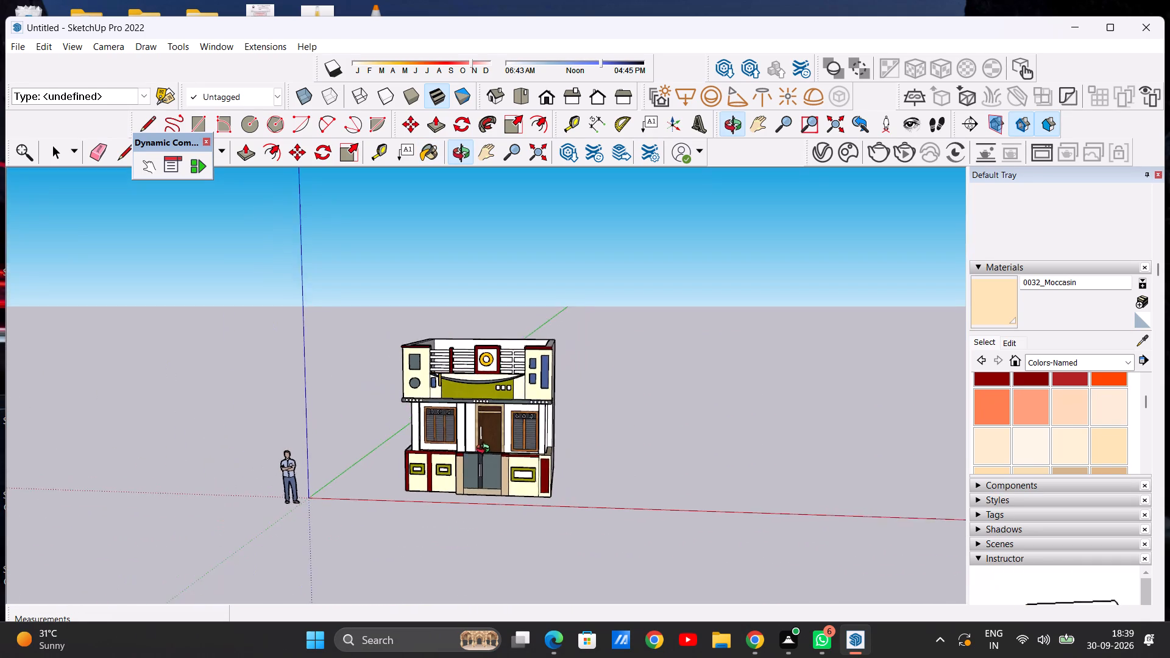
middle_click_drag(486, 450, 532, 405)
middle_click(495, 411)
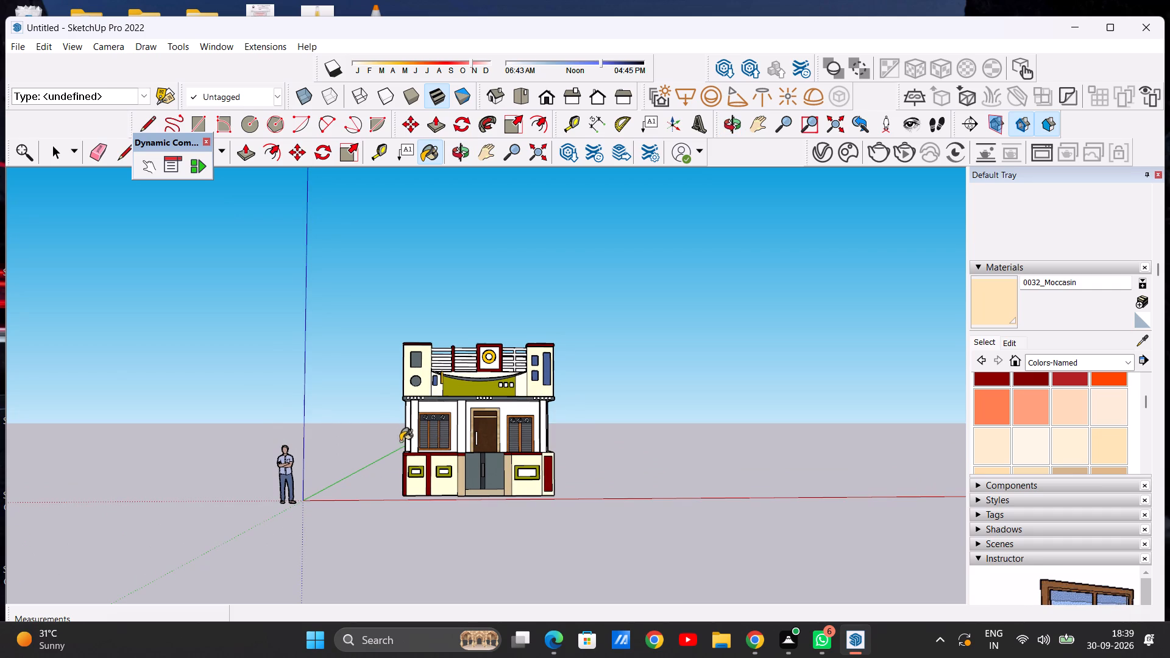
scroll(453, 491, "up", 7)
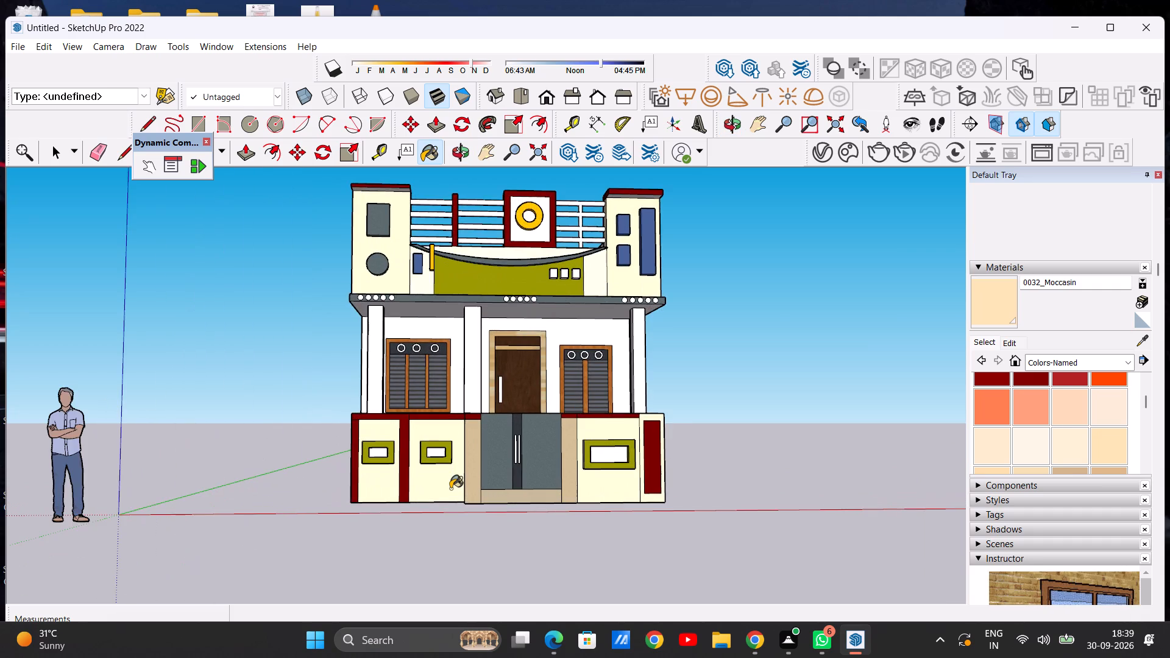
scroll(450, 489, "down", 5)
scroll(416, 403, "up", 13)
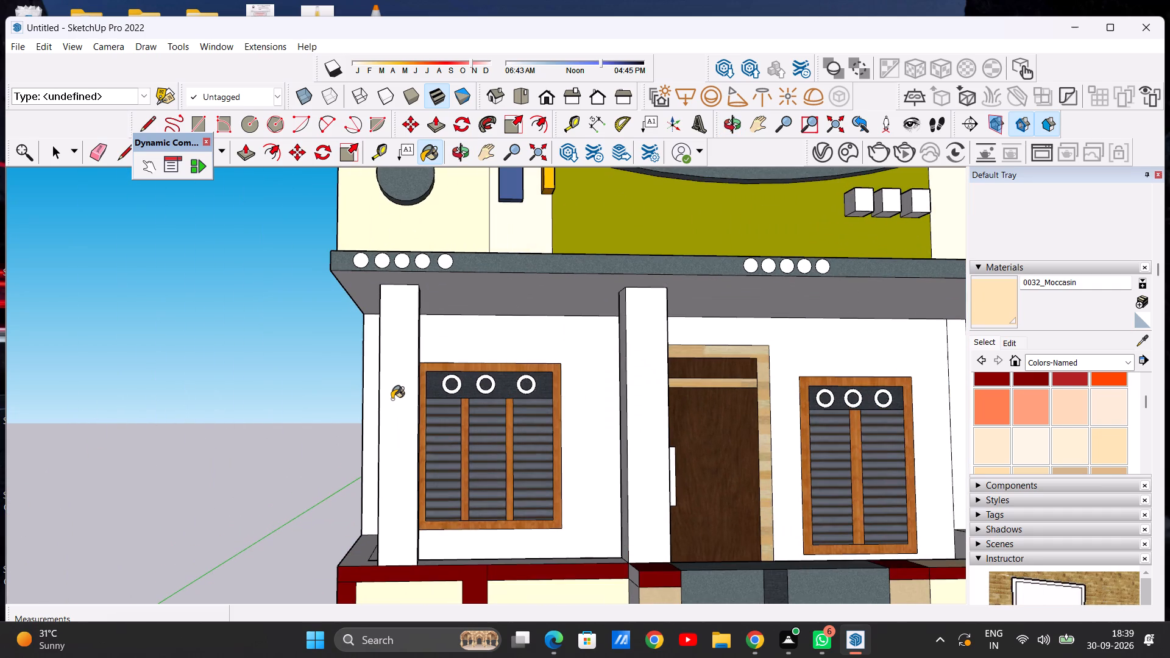
scroll(447, 396, "down", 11)
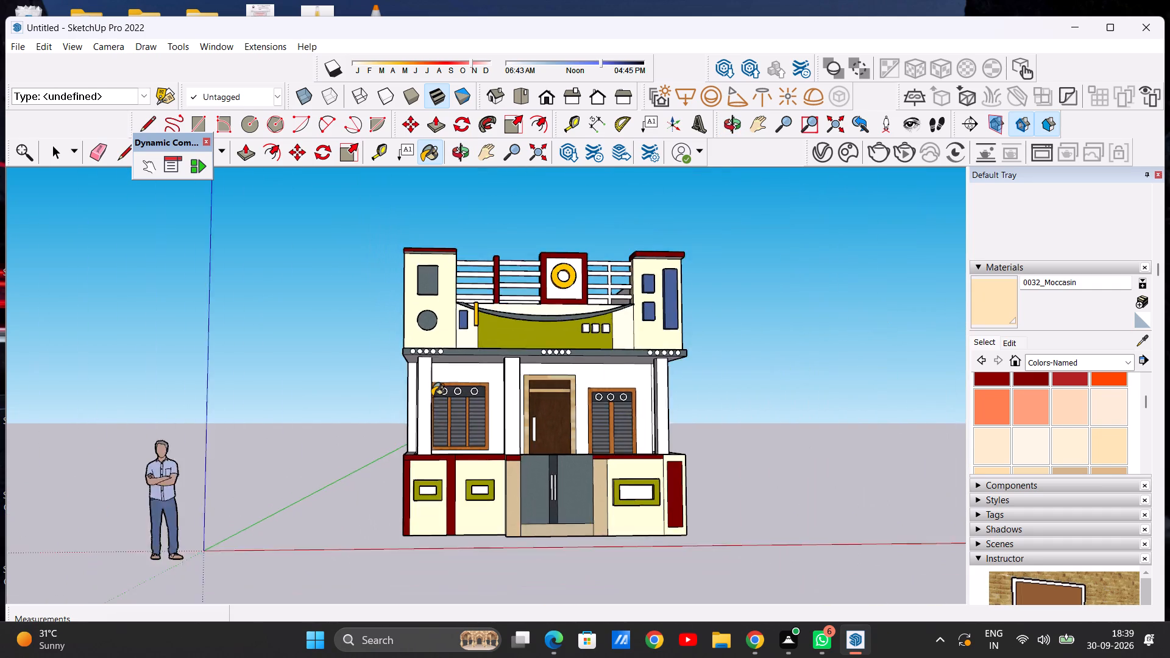
middle_click_drag(408, 425, 365, 478)
middle_click_drag(331, 461, 281, 466)
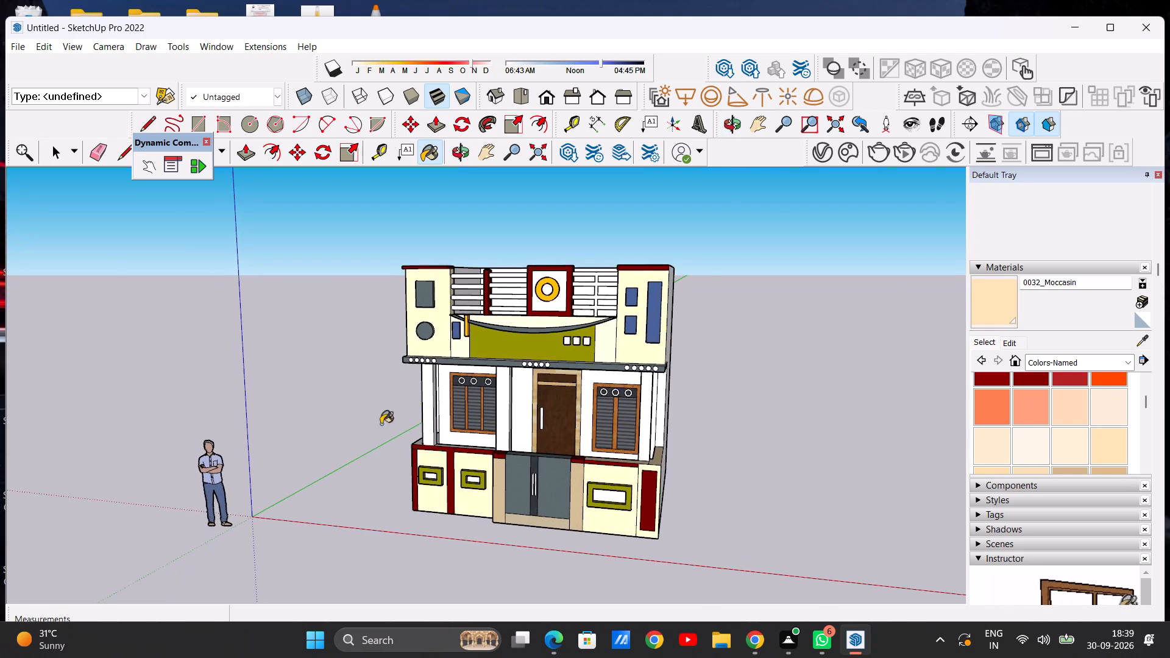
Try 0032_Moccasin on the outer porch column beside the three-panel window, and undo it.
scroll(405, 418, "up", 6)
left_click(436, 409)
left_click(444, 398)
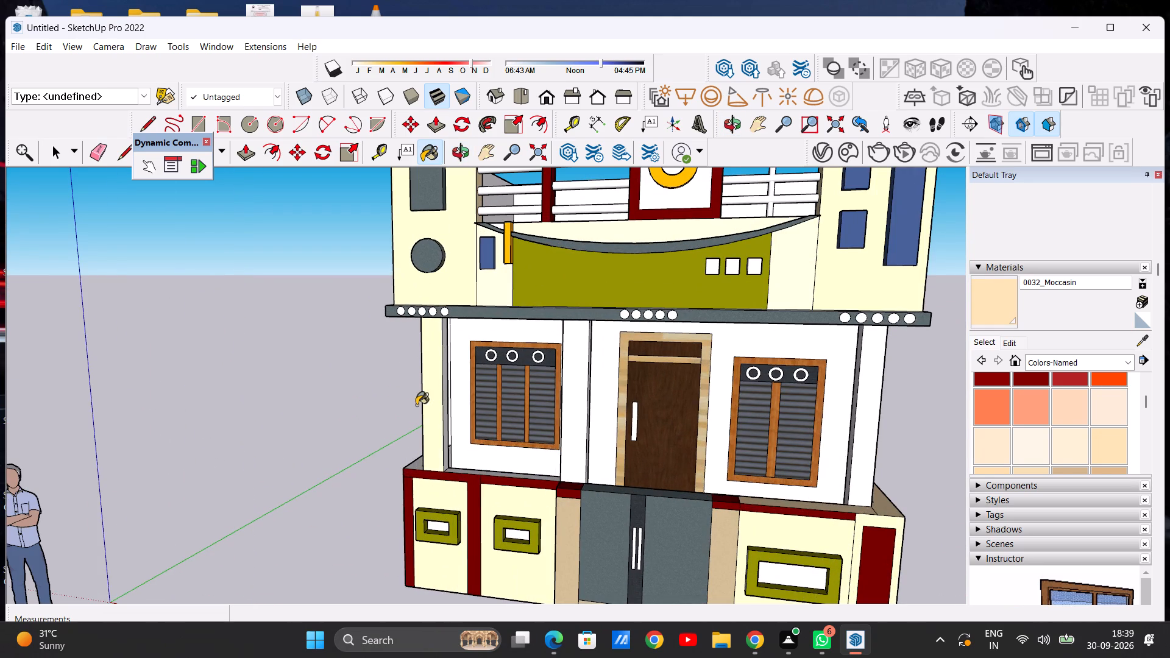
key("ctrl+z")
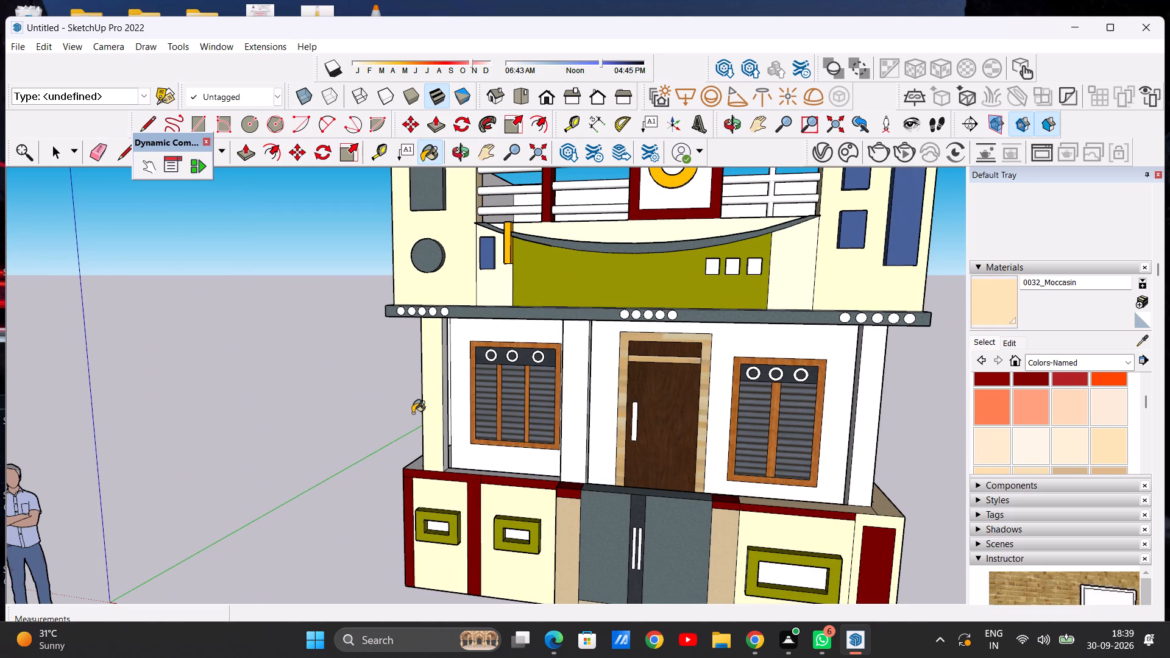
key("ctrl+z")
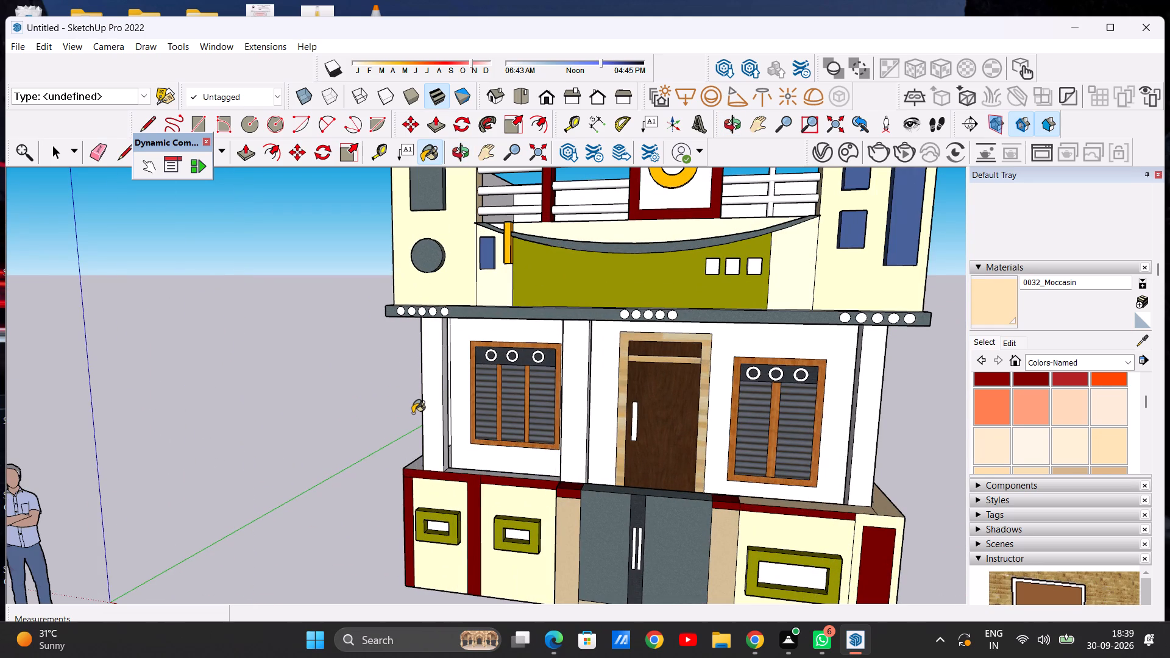
Paint the tops of the boundary wall on both sides of the gate, including the outer corner by the three-panel window, with 0032_Moccasin.
scroll(502, 453, "down", 4)
middle_click_drag(484, 447, 505, 561)
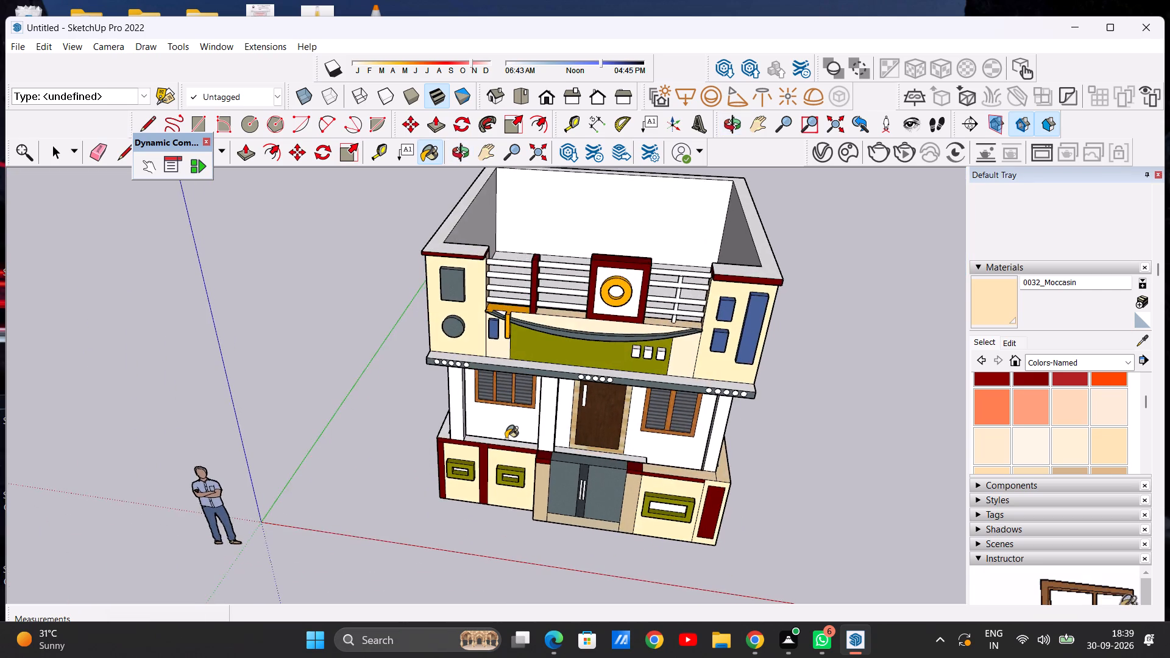
scroll(505, 438, "up", 13)
left_click(497, 465)
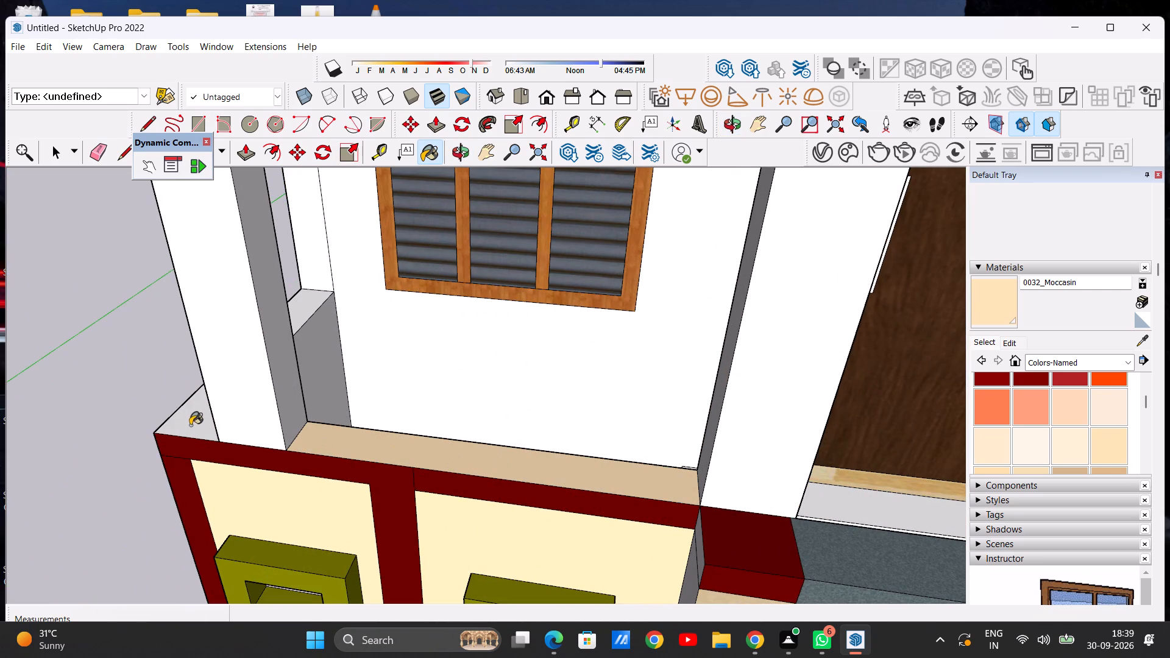
left_click(190, 425)
scroll(327, 436, "down", 11)
scroll(618, 458, "up", 6)
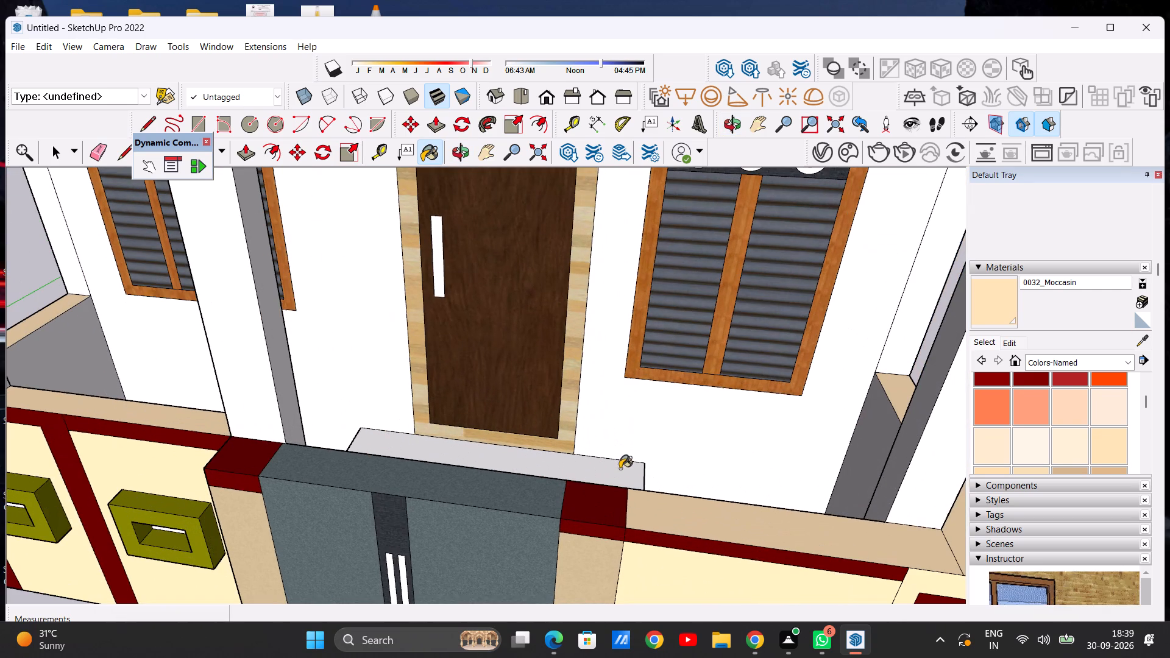
left_click(672, 515)
scroll(522, 490, "down", 5)
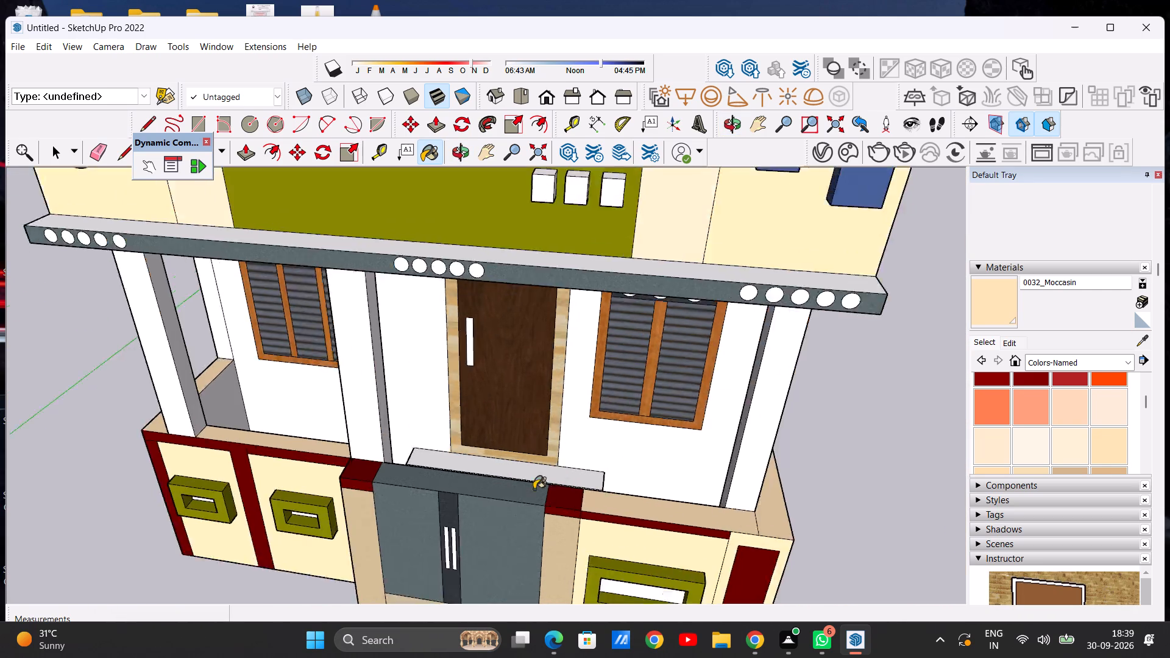
Examine the whole painted house from above and from the front, including the white porch walls and columns.
scroll(534, 489, "down", 2)
scroll(553, 481, "up", 1)
scroll(570, 471, "down", 13)
middle_click_drag(549, 480, 564, 414)
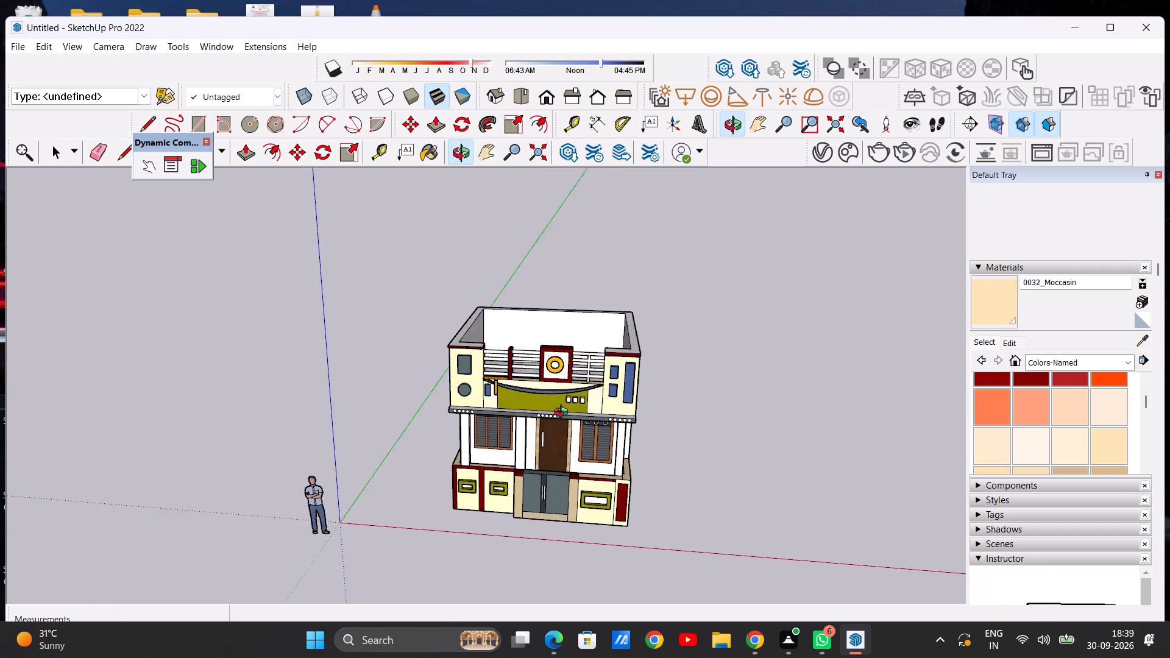
middle_click_drag(564, 414, 550, 585)
scroll(550, 435, "up", 7)
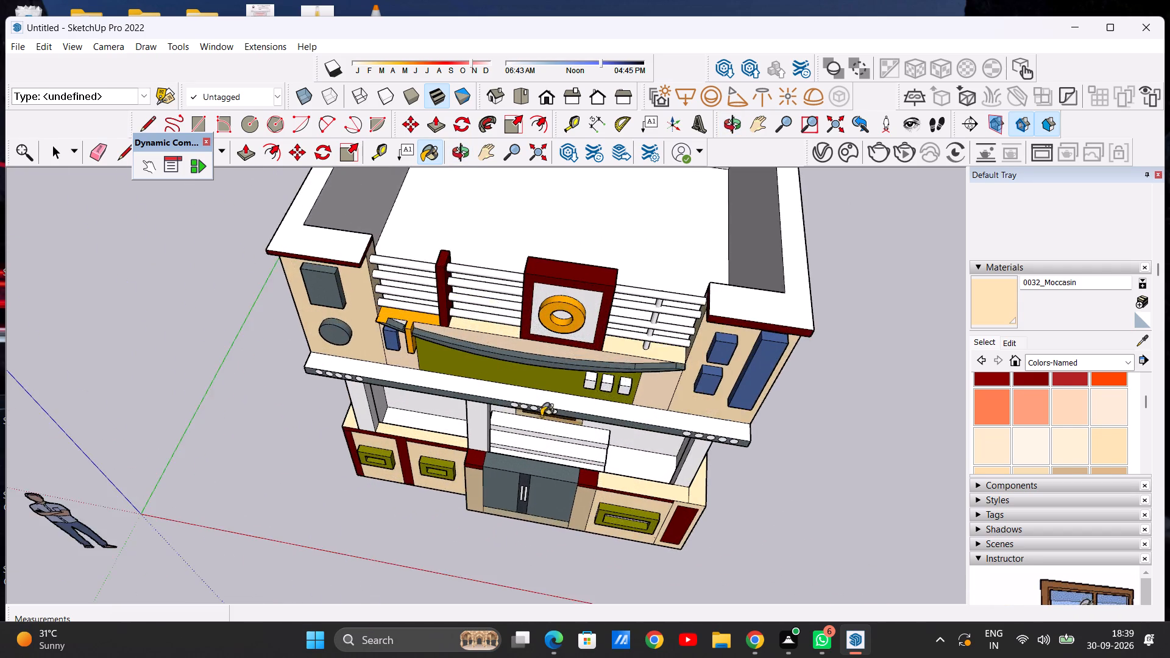
scroll(548, 403, "up", 6)
scroll(537, 430, "down", 13)
middle_click_drag(550, 469, 598, 294)
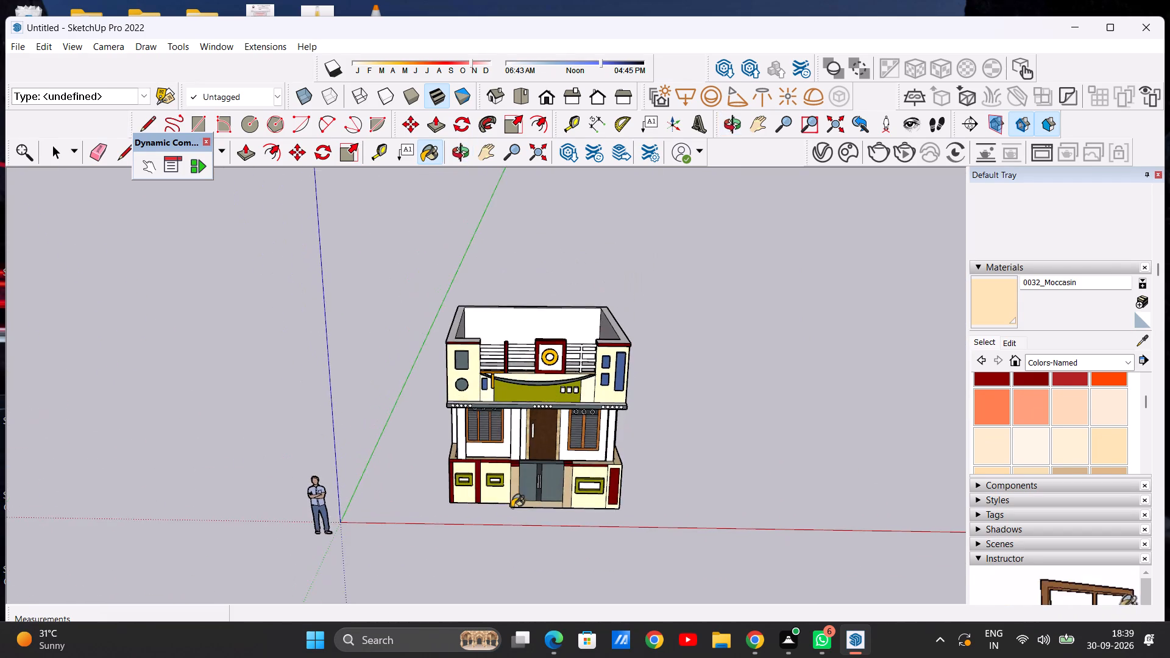
middle_click_drag(512, 509, 511, 464)
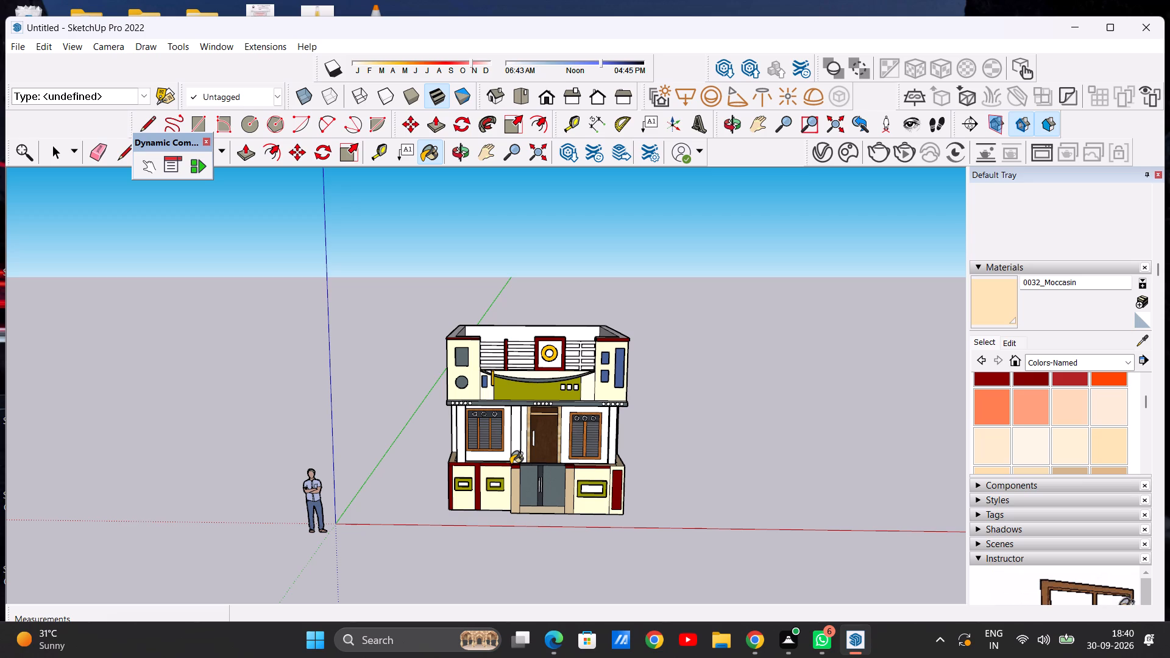
scroll(511, 464, "down", 6, "ctrl")
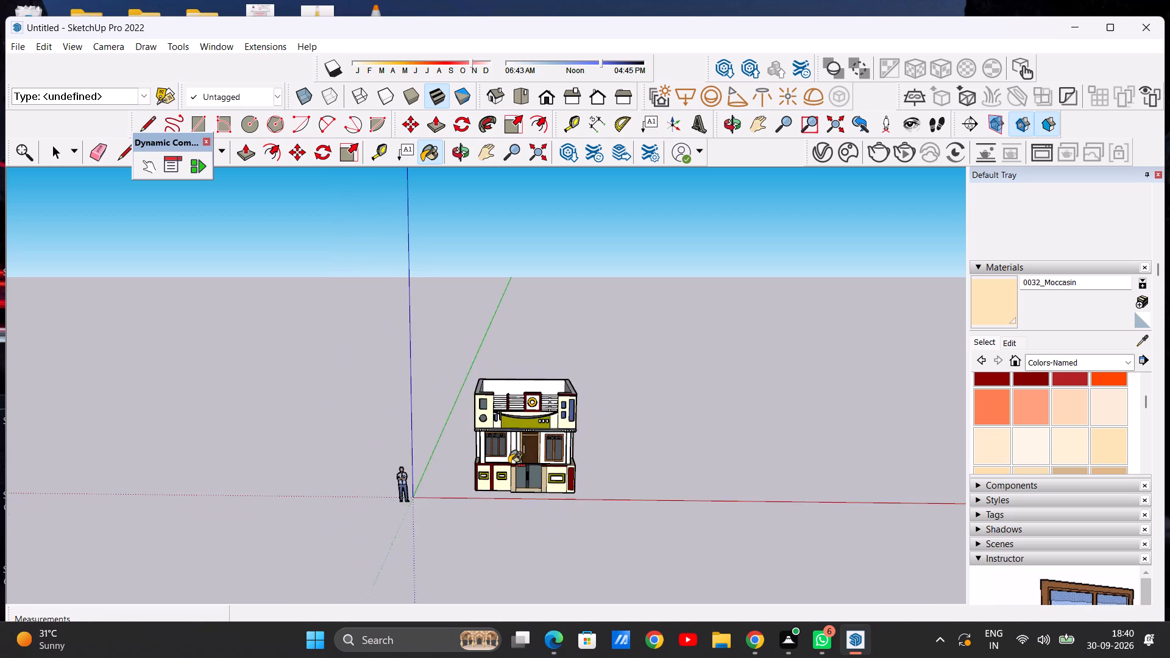
scroll(511, 464, "down", 1, "ctrl")
scroll(511, 464, "up", 7, "ctrl")
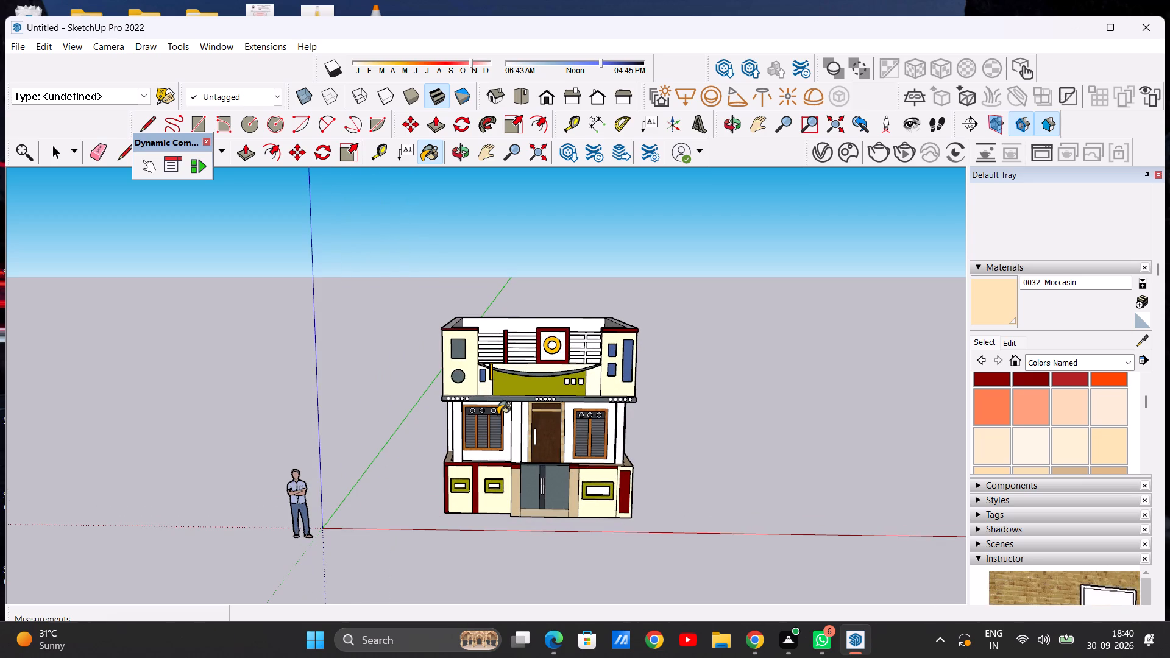
left_click(498, 414)
scroll(498, 414, "down", 1)
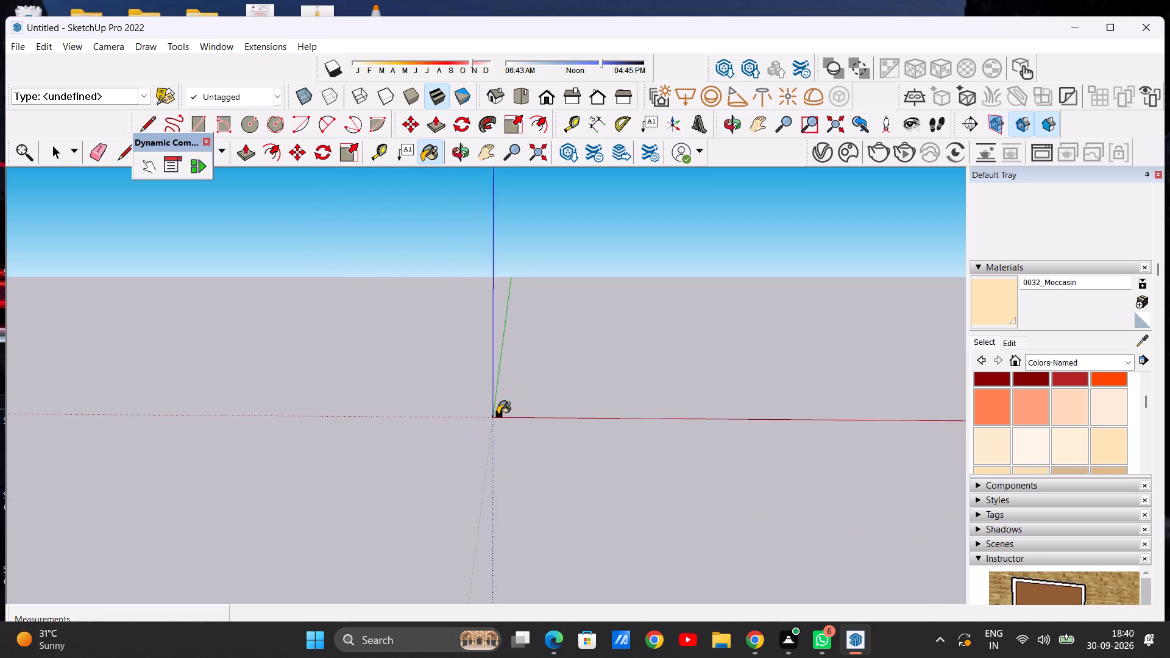
scroll(498, 414, "down", 1)
scroll(498, 414, "up", 1)
scroll(498, 414, "up", 16, "ctrl")
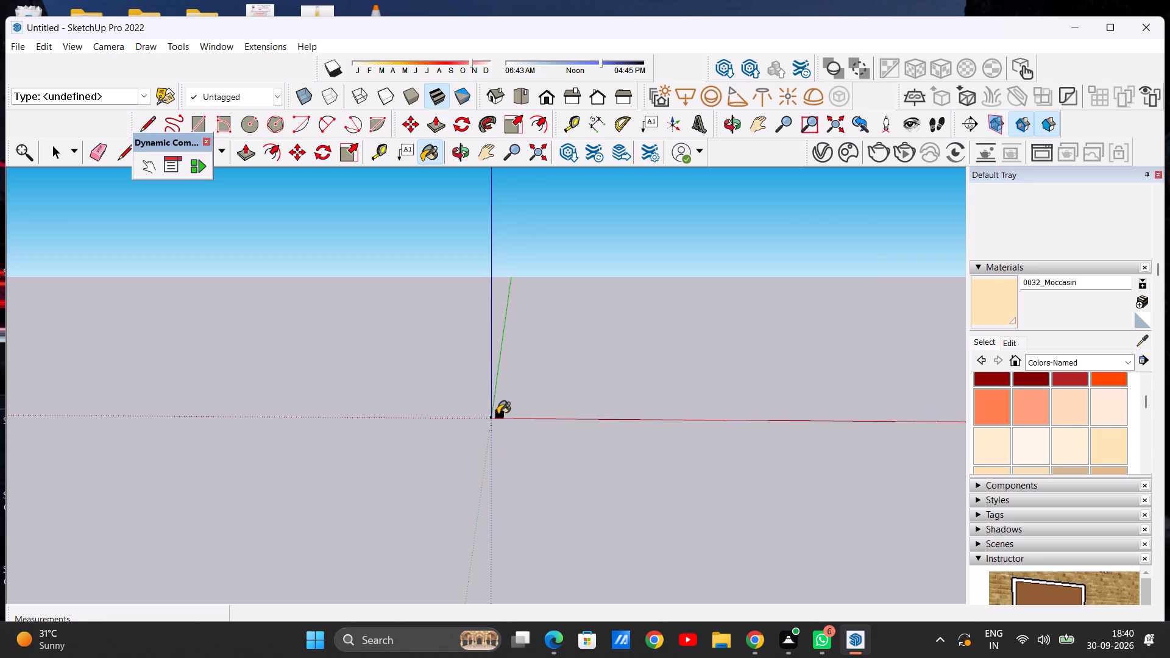
scroll(498, 414, "up", 19, "ctrl")
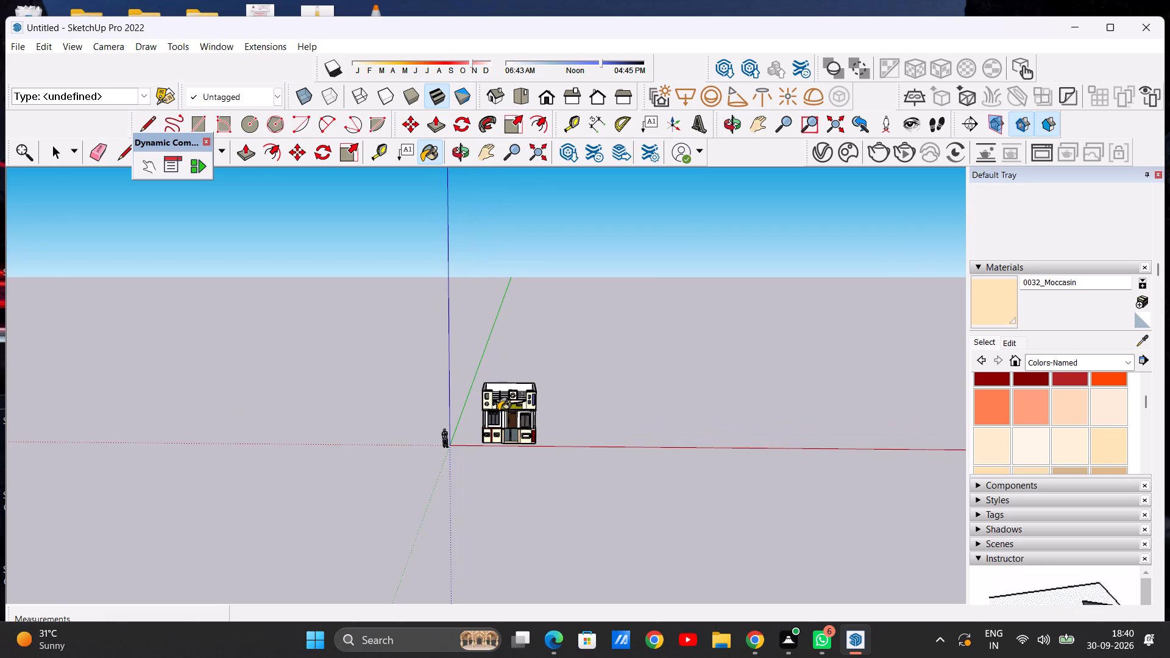
scroll(498, 411, "up", 14, "ctrl")
scroll(498, 411, "up", 9, "ctrl")
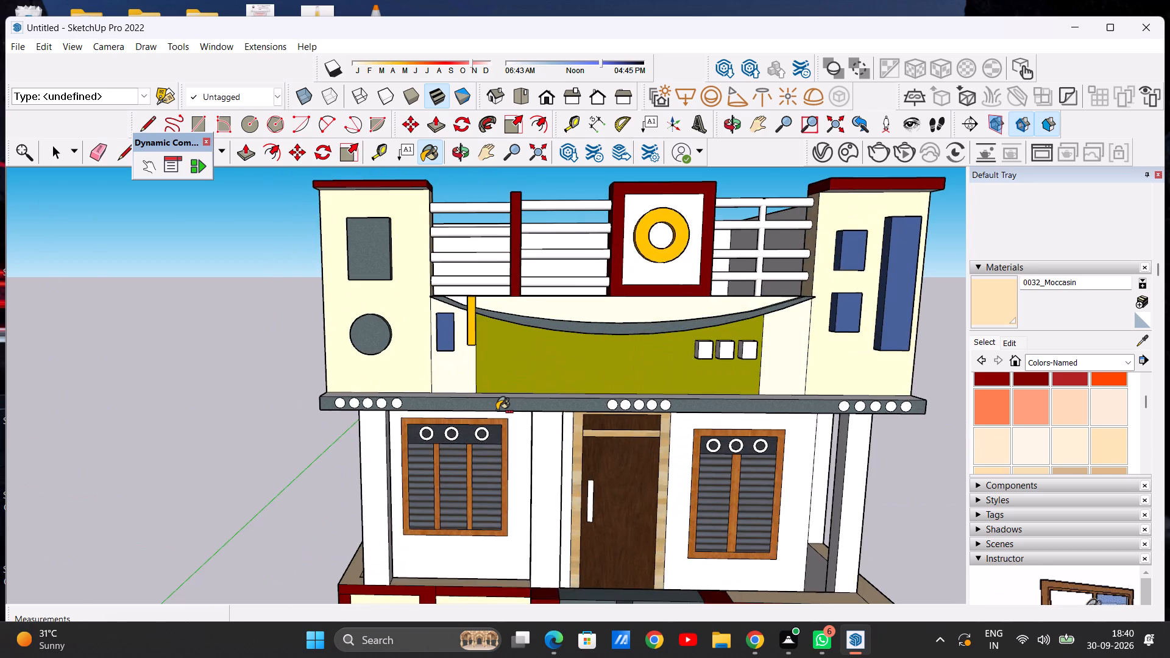
scroll(498, 411, "down", 8, "ctrl")
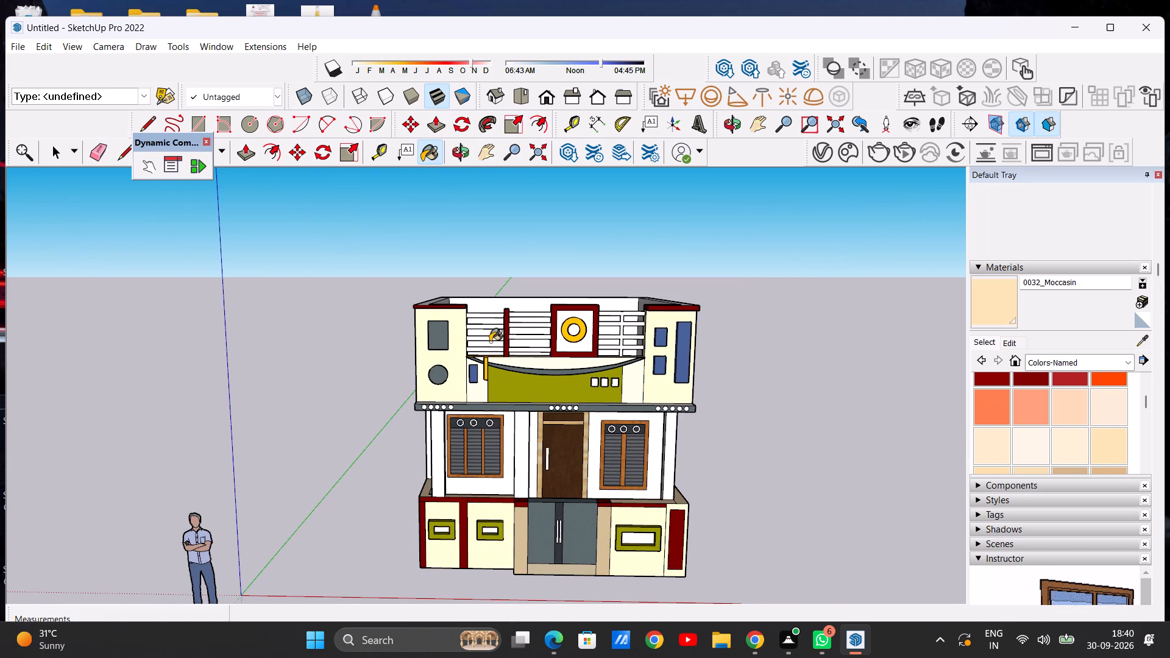
scroll(501, 545, "up", 8)
middle_click(422, 458)
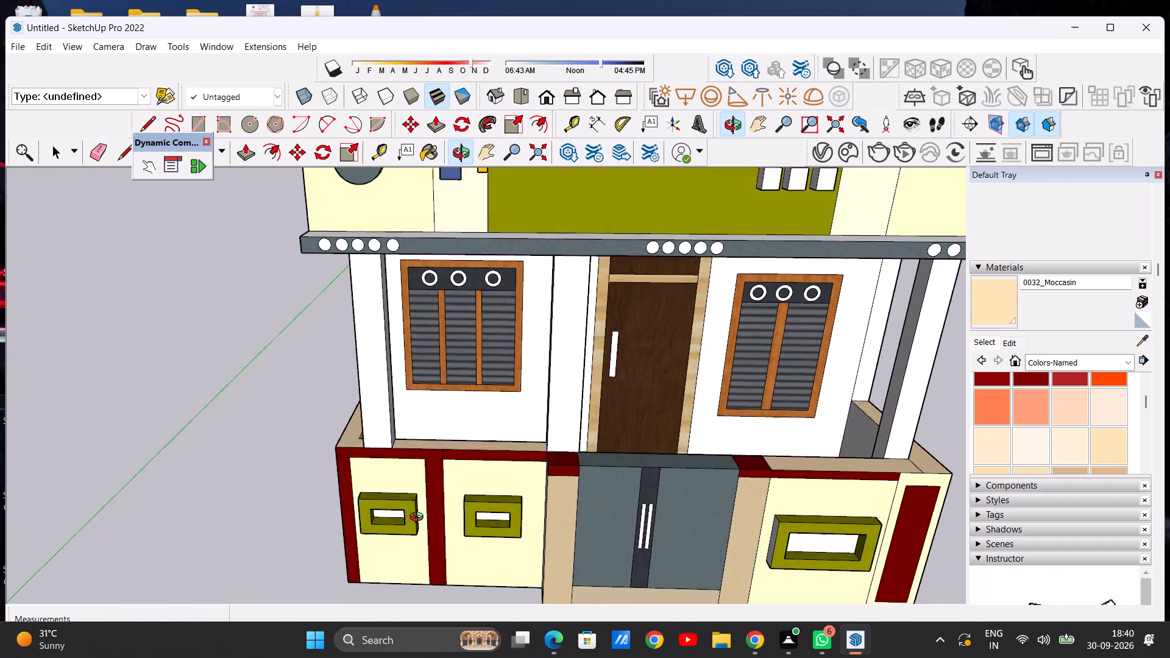
scroll(424, 492, "down", 9)
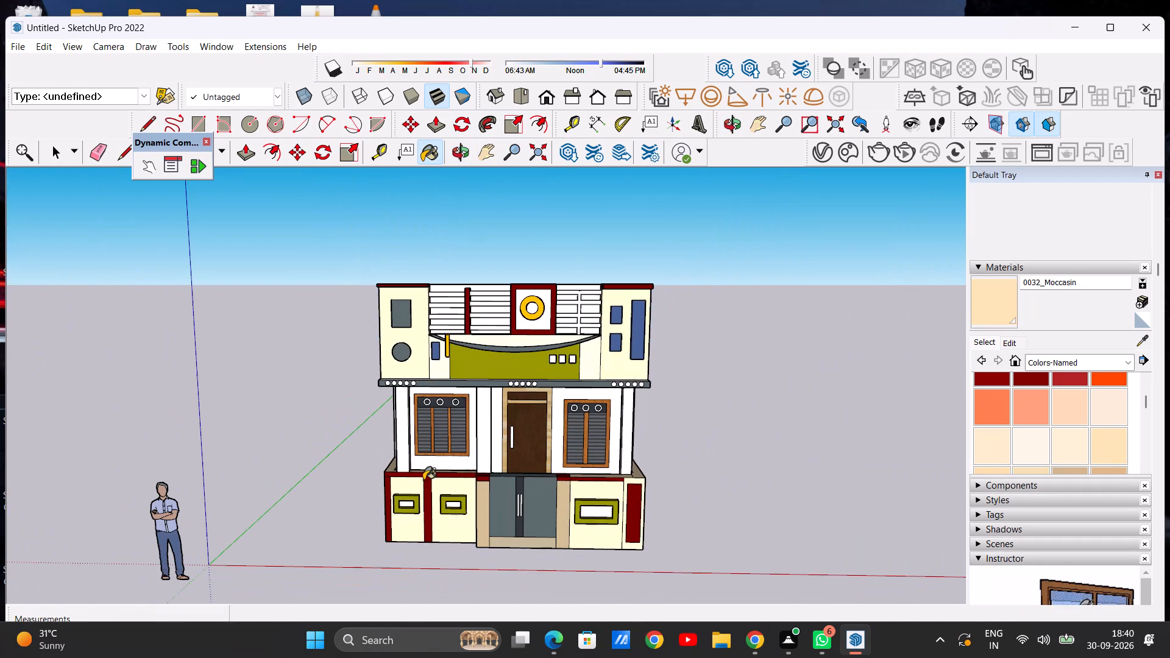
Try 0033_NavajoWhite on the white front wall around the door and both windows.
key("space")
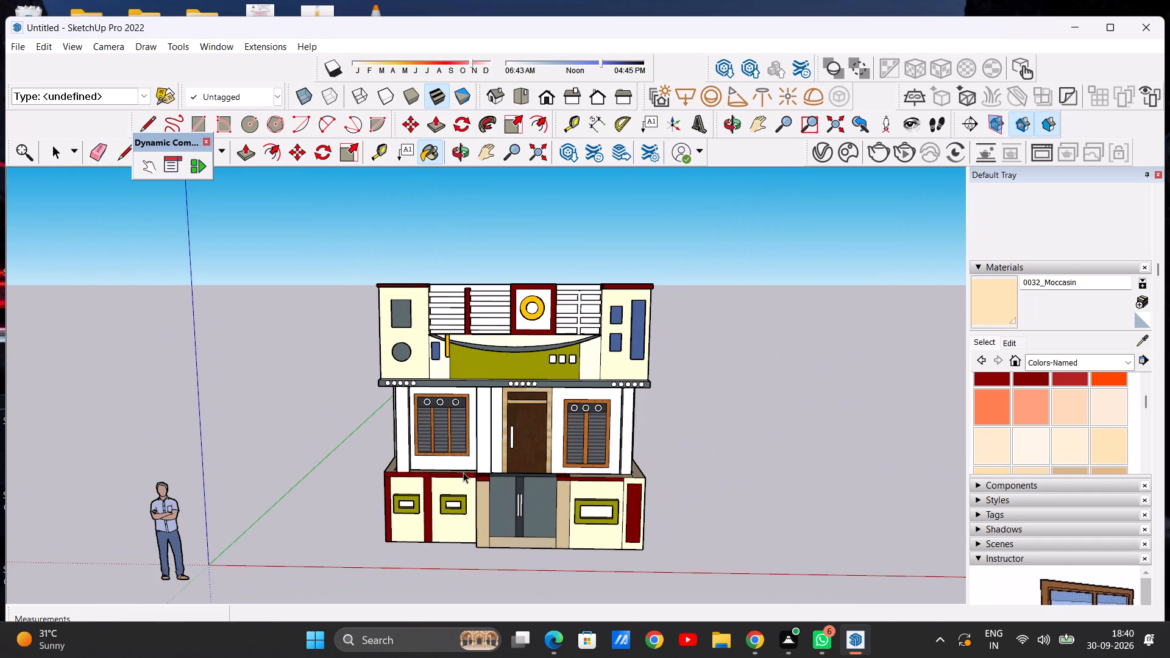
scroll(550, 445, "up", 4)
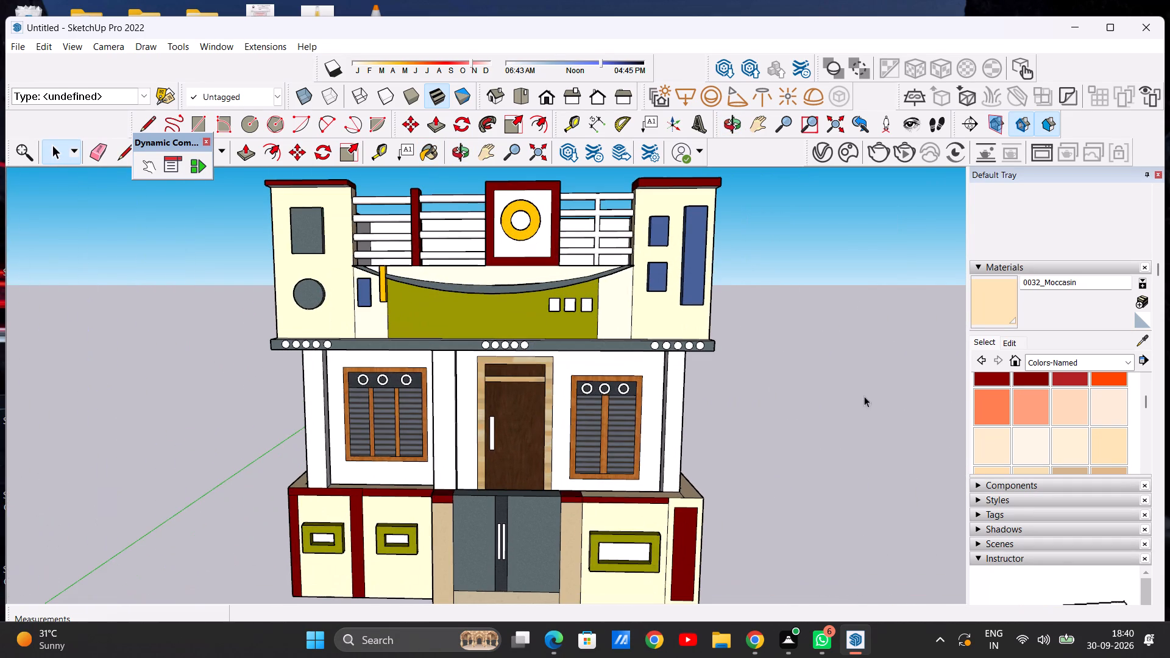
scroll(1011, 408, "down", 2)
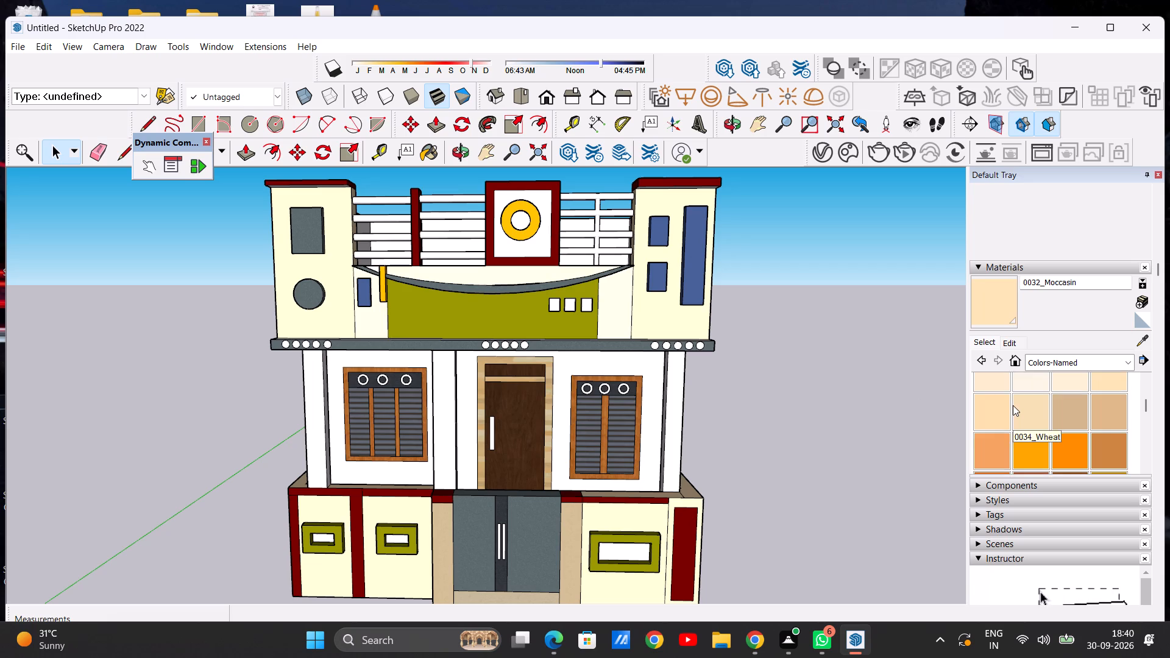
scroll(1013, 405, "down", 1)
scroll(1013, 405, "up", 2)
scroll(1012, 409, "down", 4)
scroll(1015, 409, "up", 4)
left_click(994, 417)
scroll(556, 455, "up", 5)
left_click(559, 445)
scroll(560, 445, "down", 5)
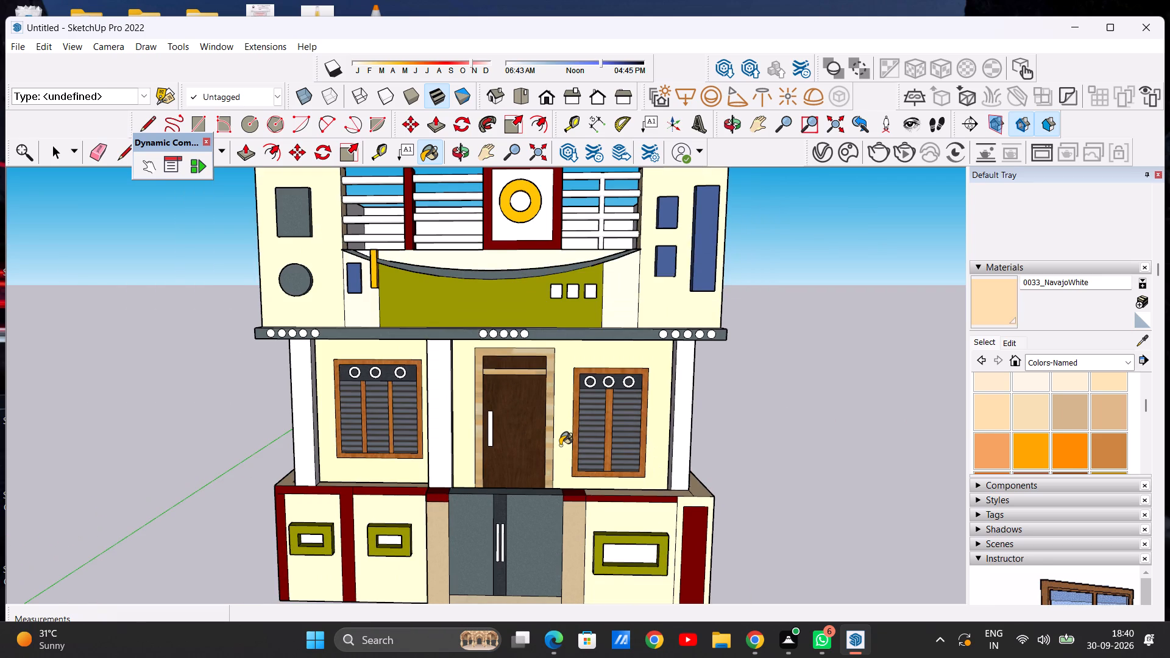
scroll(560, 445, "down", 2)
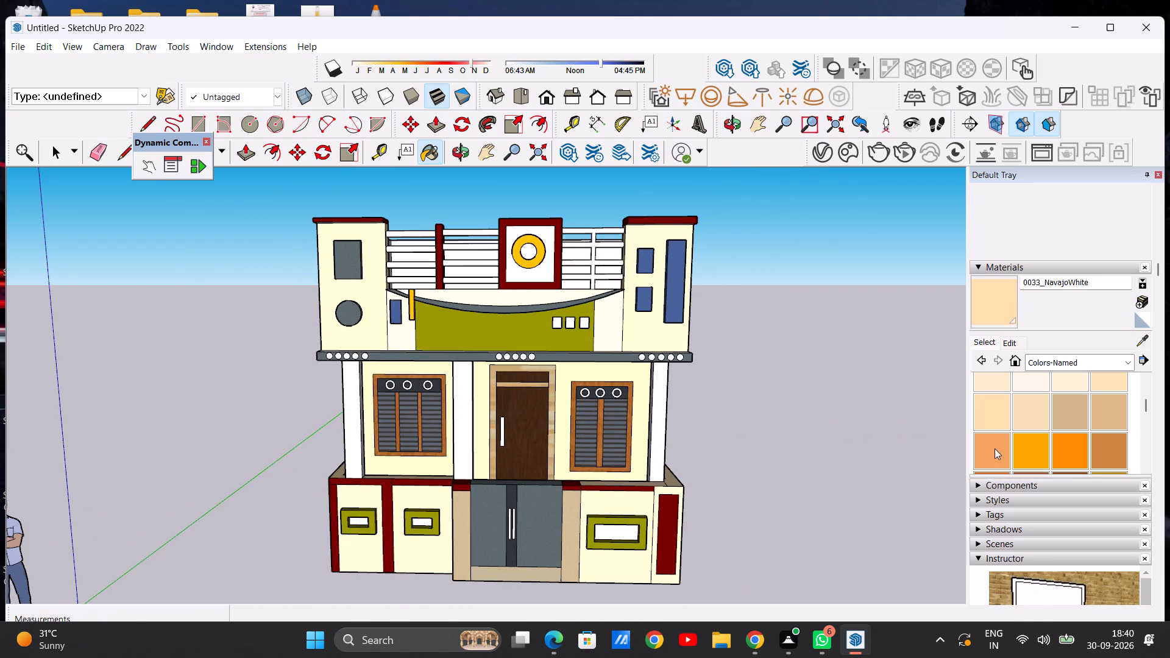
Paint the front wall around the door and both windows with 0026_LightSalmon.
left_click(985, 448)
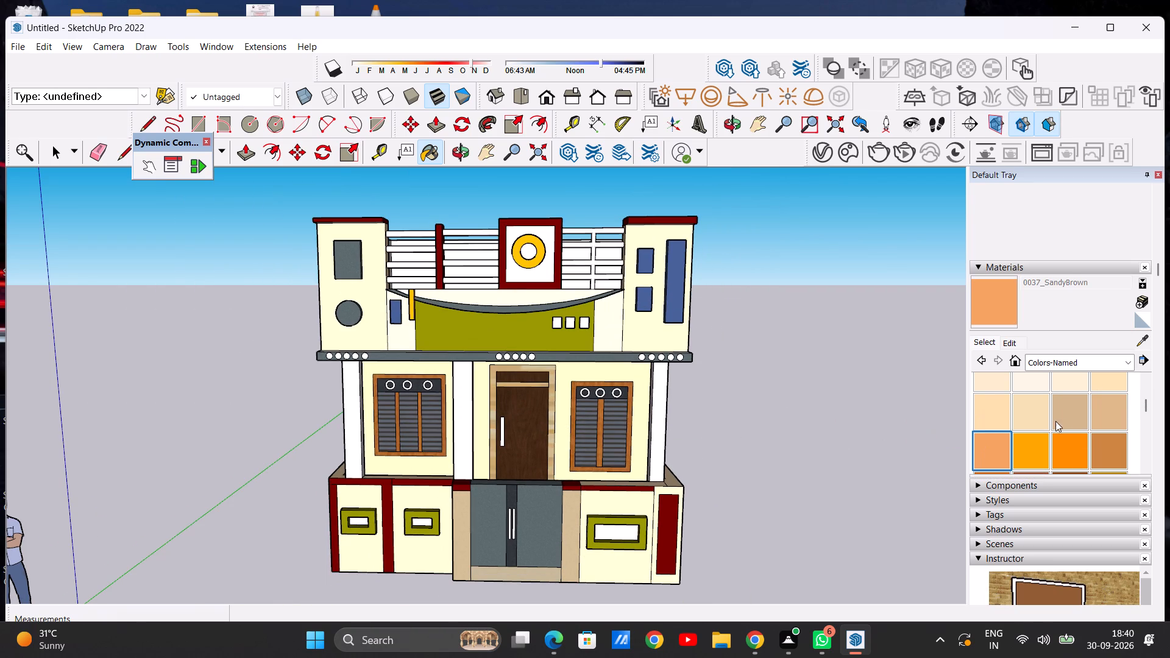
scroll(1063, 419, "down", 1)
scroll(1063, 419, "up", 2)
left_click(1036, 403)
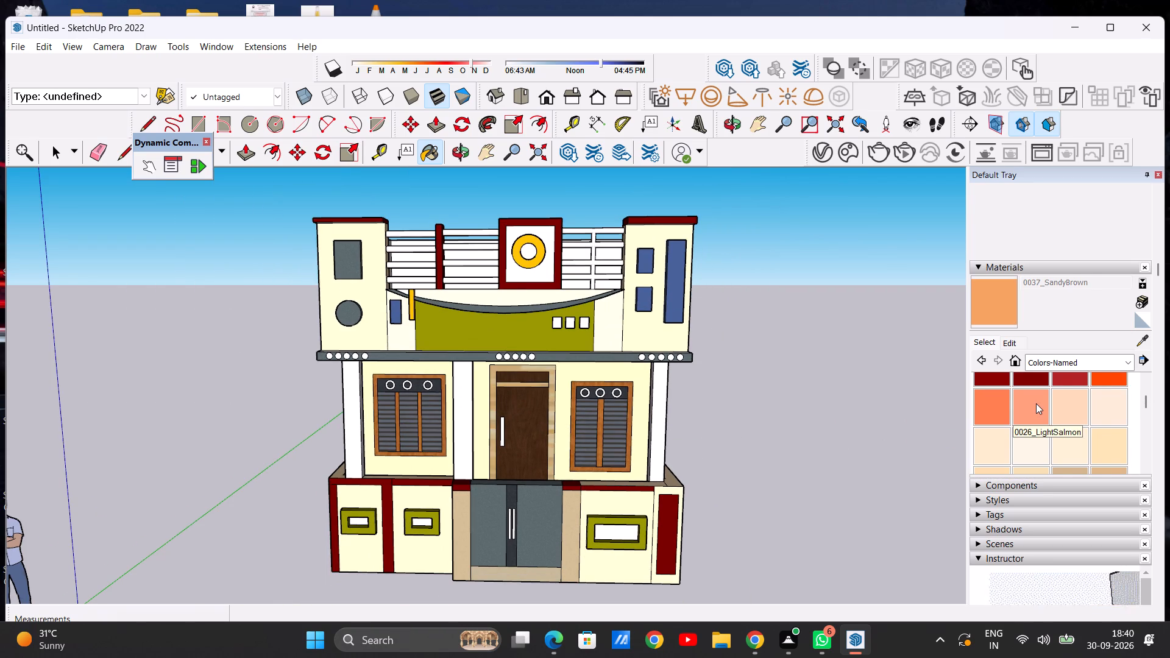
scroll(537, 437, "up", 4)
left_click(570, 429)
scroll(564, 479, "down", 2)
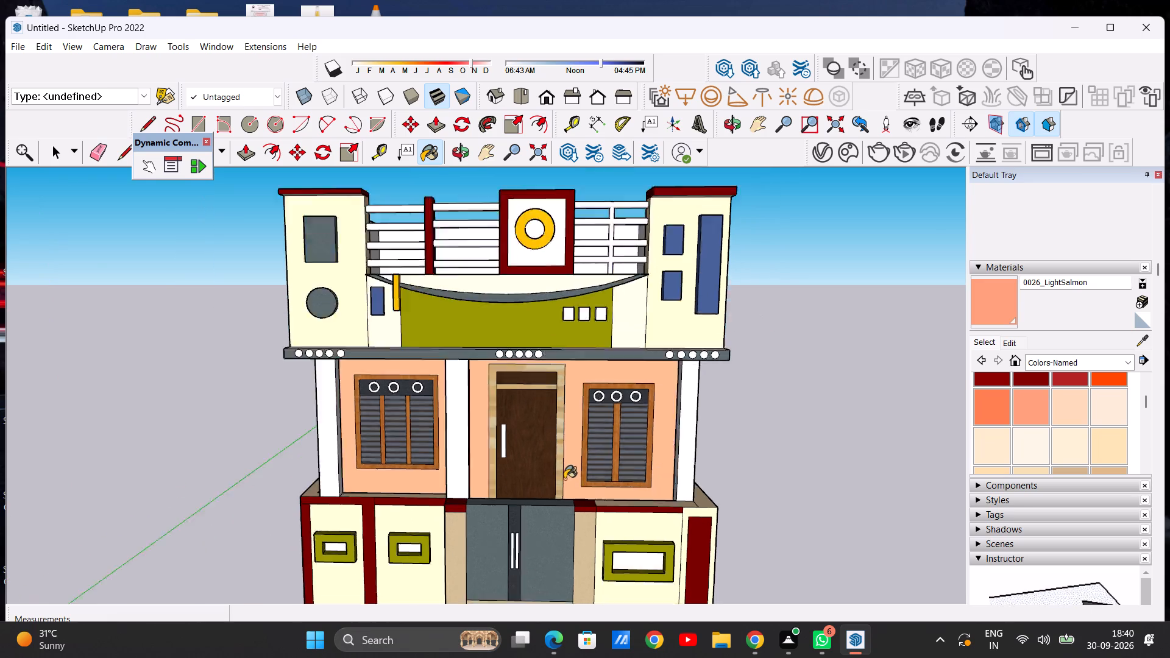
scroll(564, 479, "down", 5)
scroll(443, 462, "up", 6)
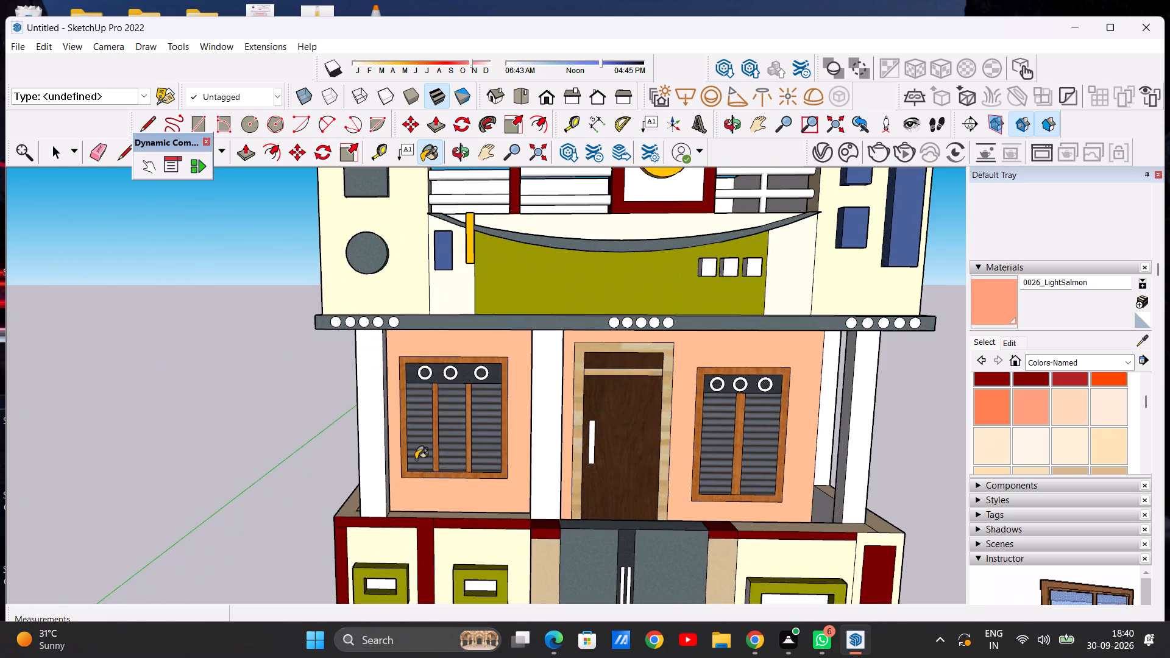
Paint the narrow side wall faces at both ends of the porch with 0026_LightSalmon.
middle_click_drag(416, 459, 672, 434)
scroll(296, 443, "up", 5)
left_click(292, 443)
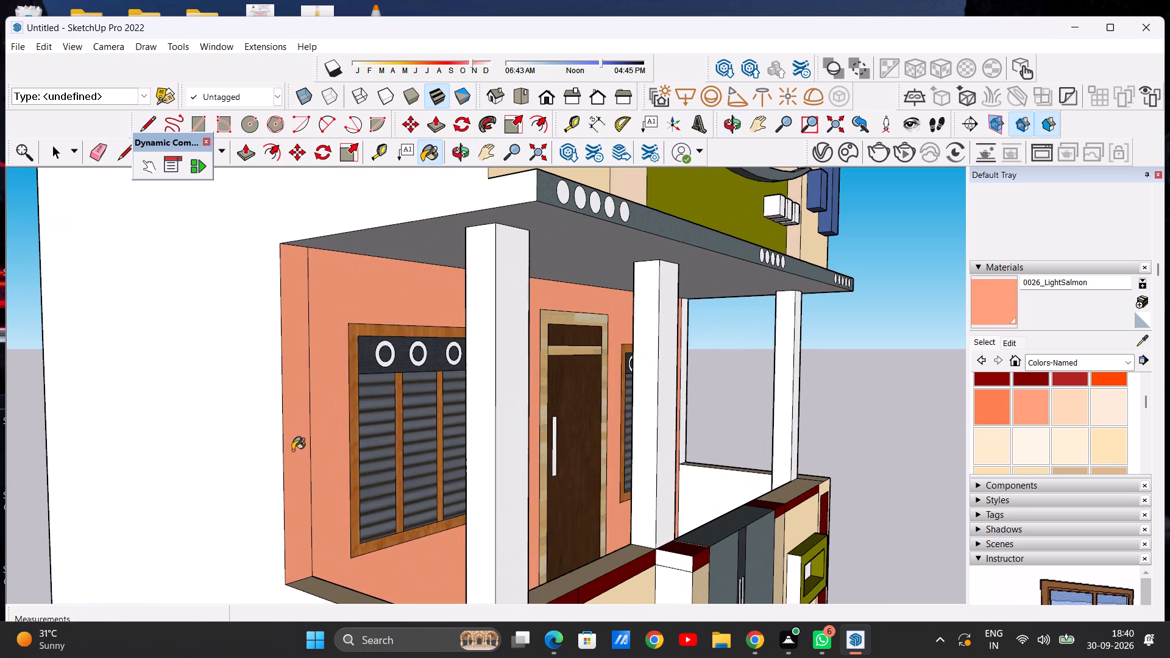
scroll(296, 456, "down", 5)
scroll(322, 491, "up", 9)
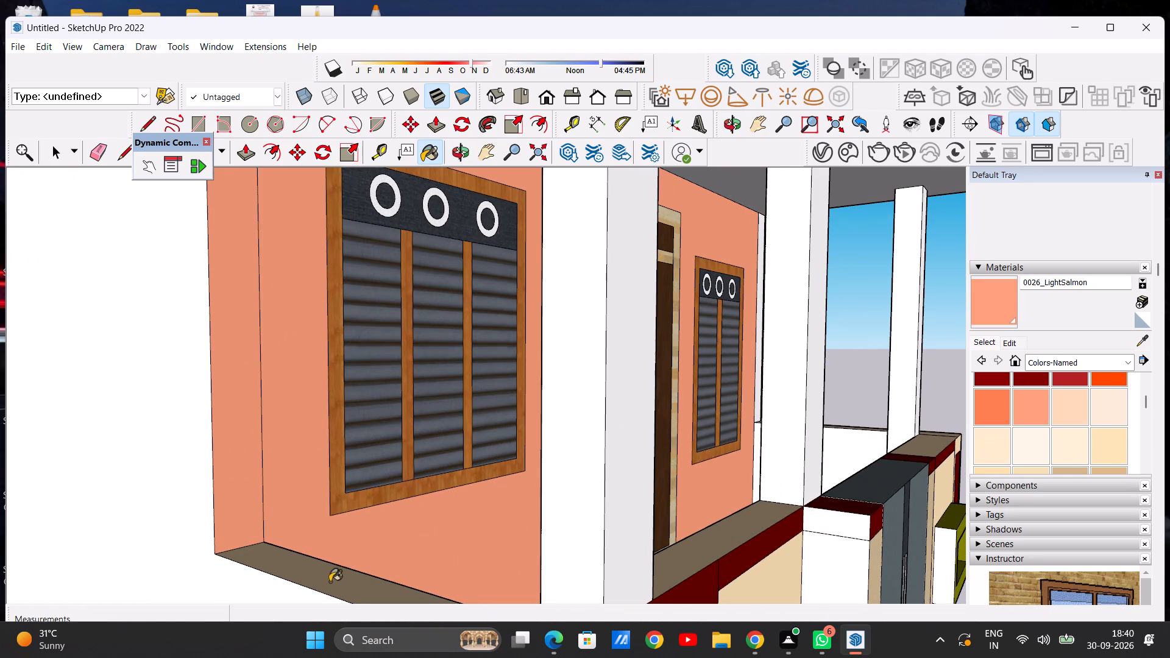
scroll(294, 475, "down", 5)
middle_click_drag(336, 531, 282, 493)
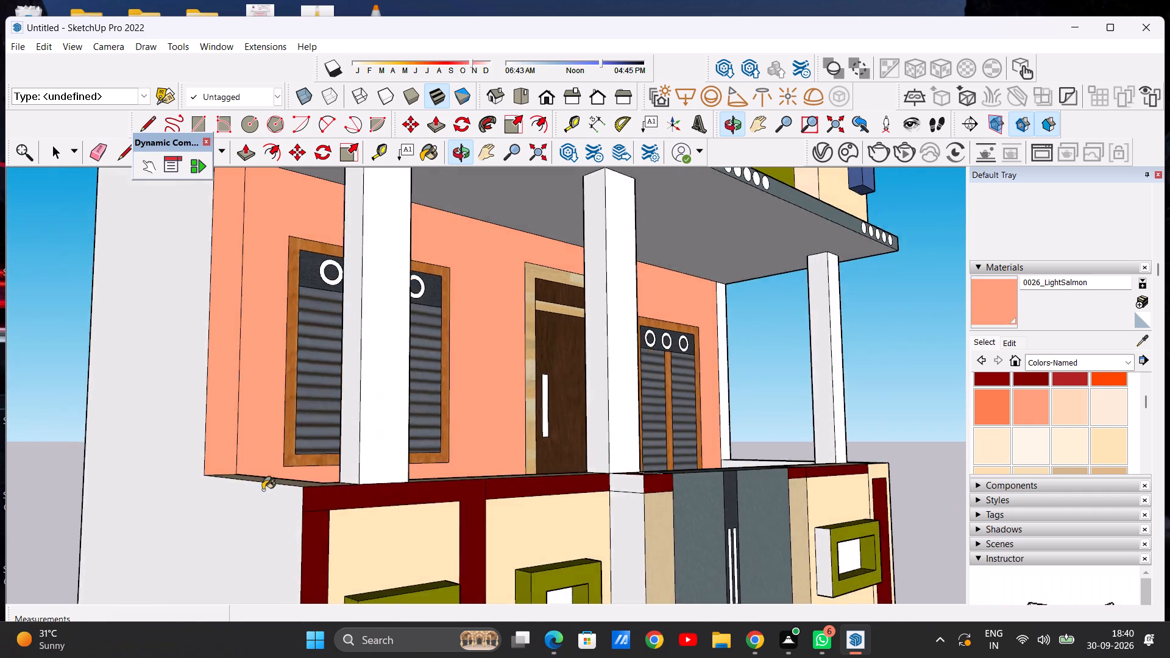
scroll(263, 490, "up", 1)
scroll(257, 489, "down", 17)
middle_click_drag(432, 448, 201, 502)
scroll(503, 431, "up", 12)
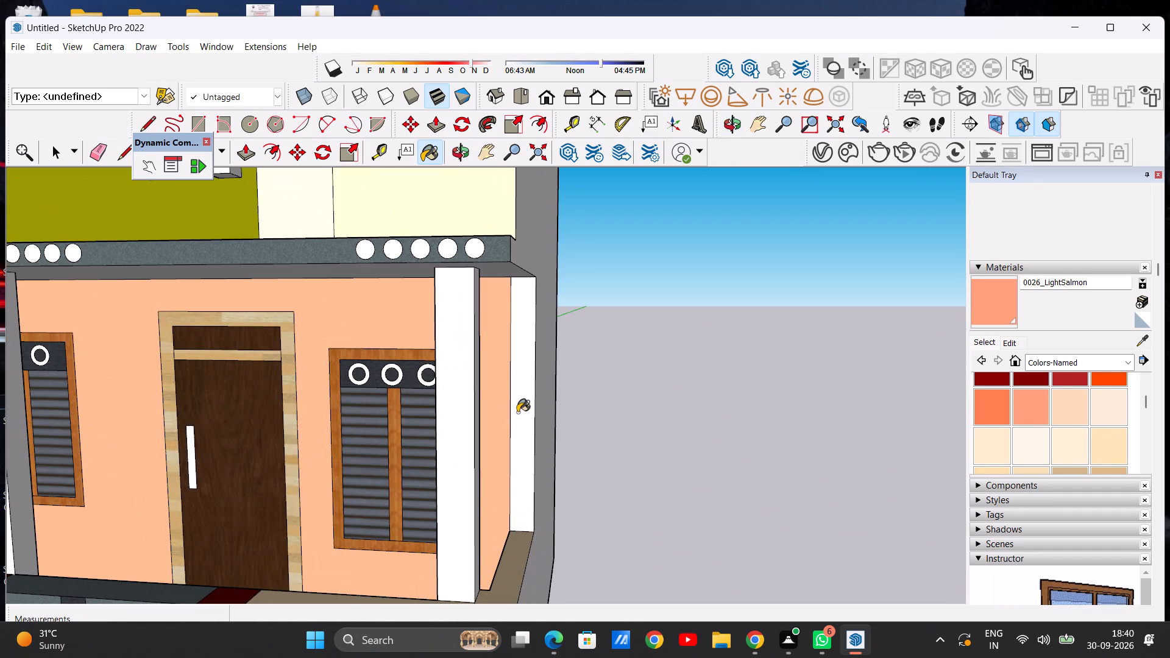
left_click(517, 412)
scroll(552, 436, "down", 13)
scroll(419, 446, "up", 5)
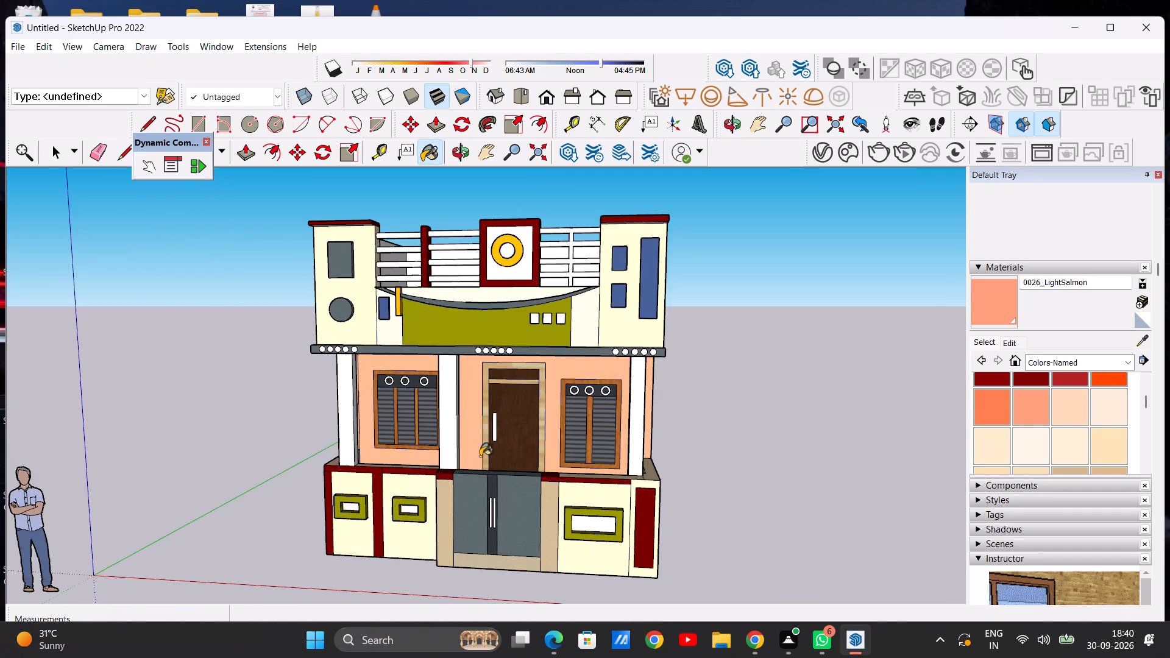
Paint the porch ceiling on the underside of the projecting slab with 0026_LightSalmon.
middle_click_drag(480, 456, 457, 311)
scroll(514, 374, "up", 6)
left_click(476, 347)
scroll(470, 418, "down", 8)
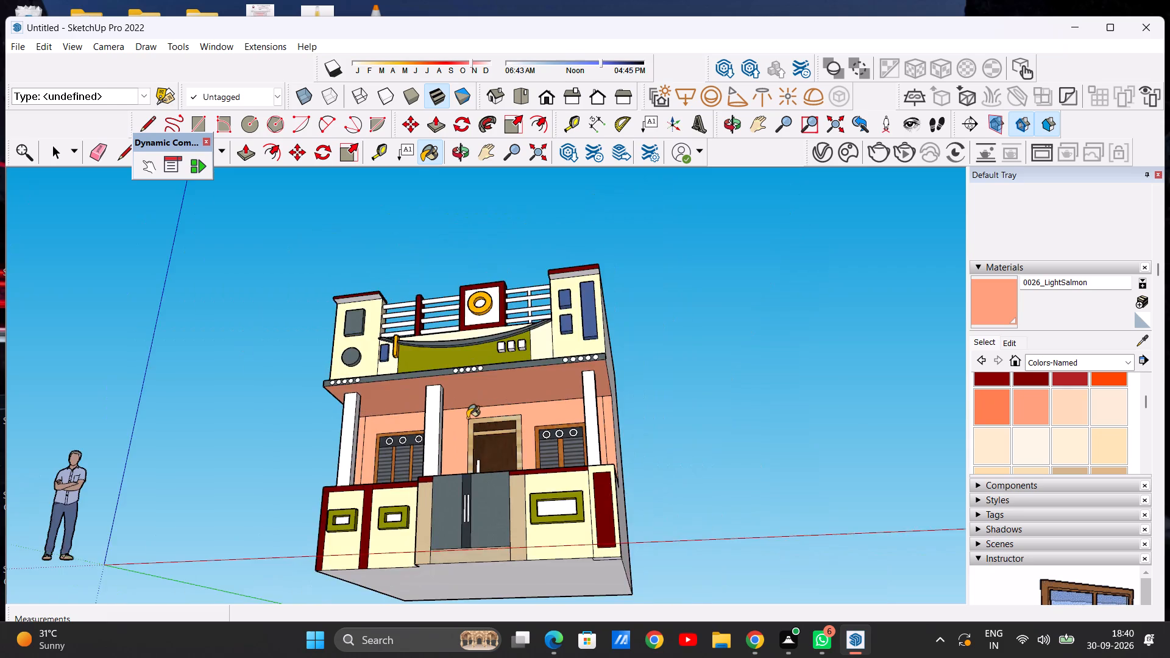
middle_click_drag(476, 471, 544, 623)
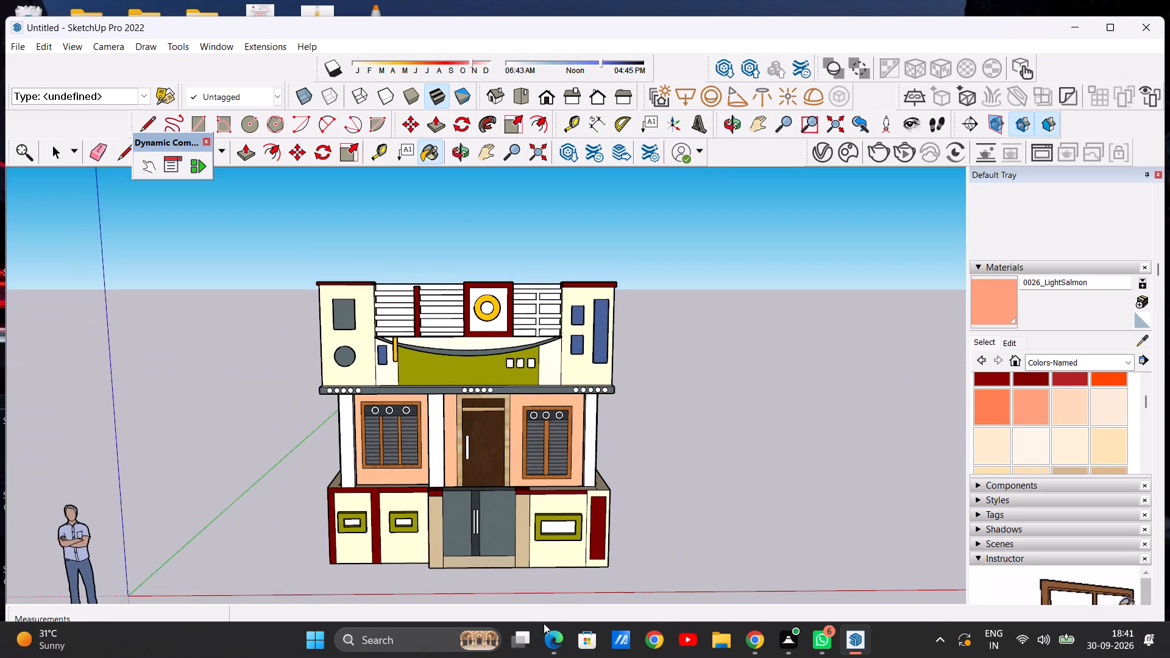
scroll(465, 519, "up", 7)
scroll(463, 512, "down", 9)
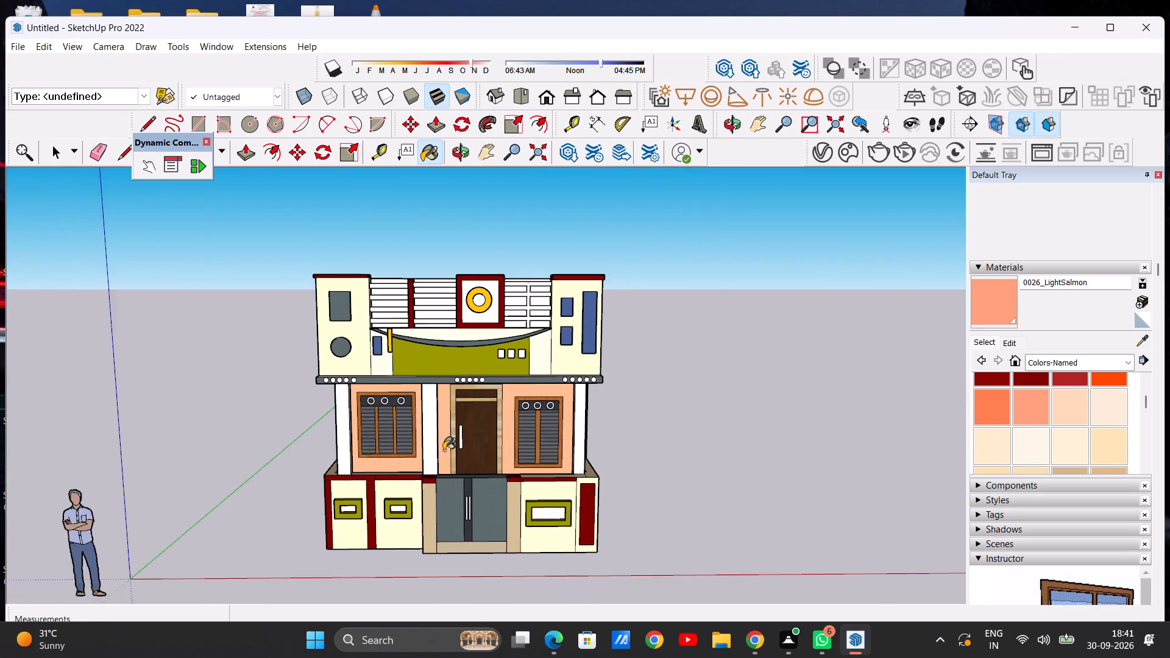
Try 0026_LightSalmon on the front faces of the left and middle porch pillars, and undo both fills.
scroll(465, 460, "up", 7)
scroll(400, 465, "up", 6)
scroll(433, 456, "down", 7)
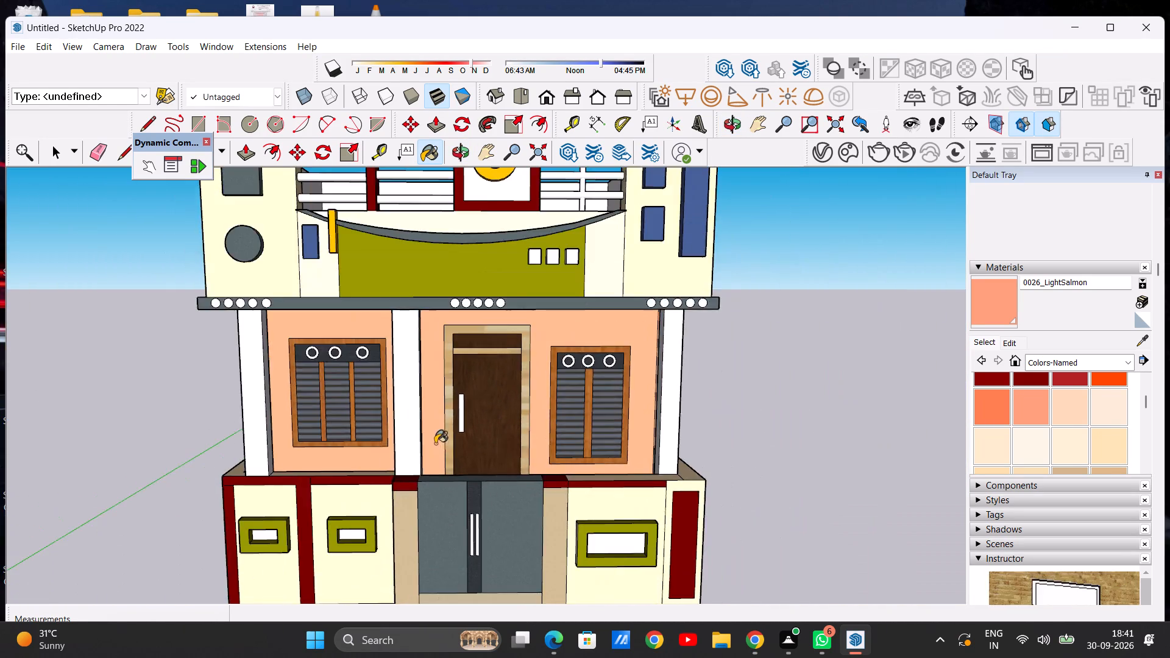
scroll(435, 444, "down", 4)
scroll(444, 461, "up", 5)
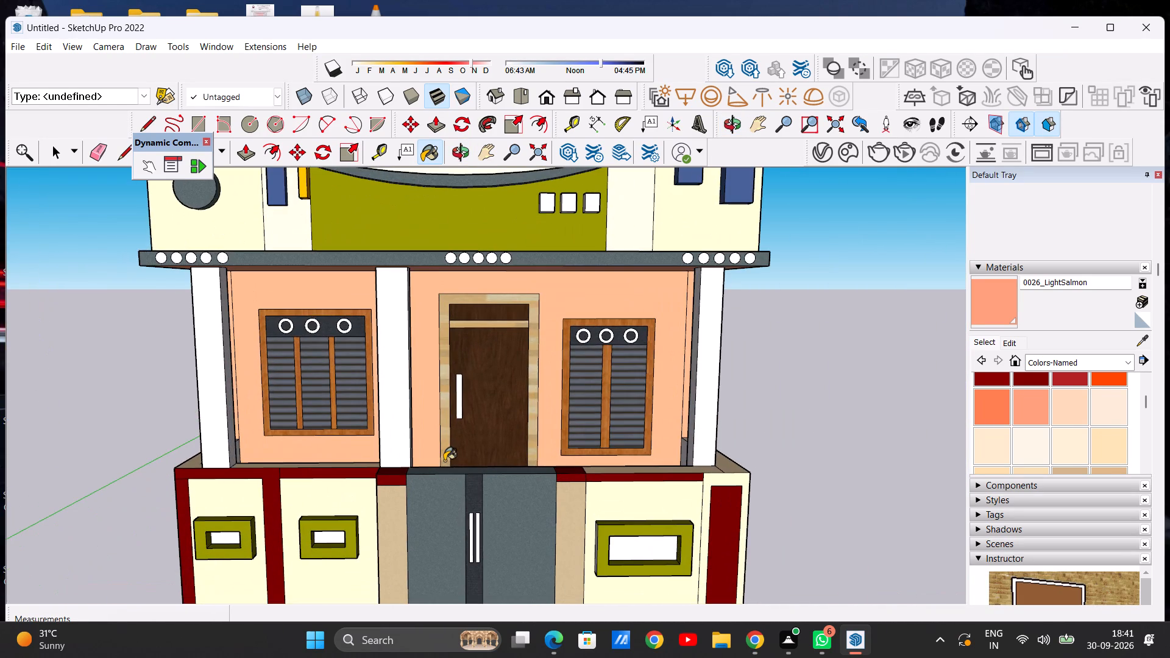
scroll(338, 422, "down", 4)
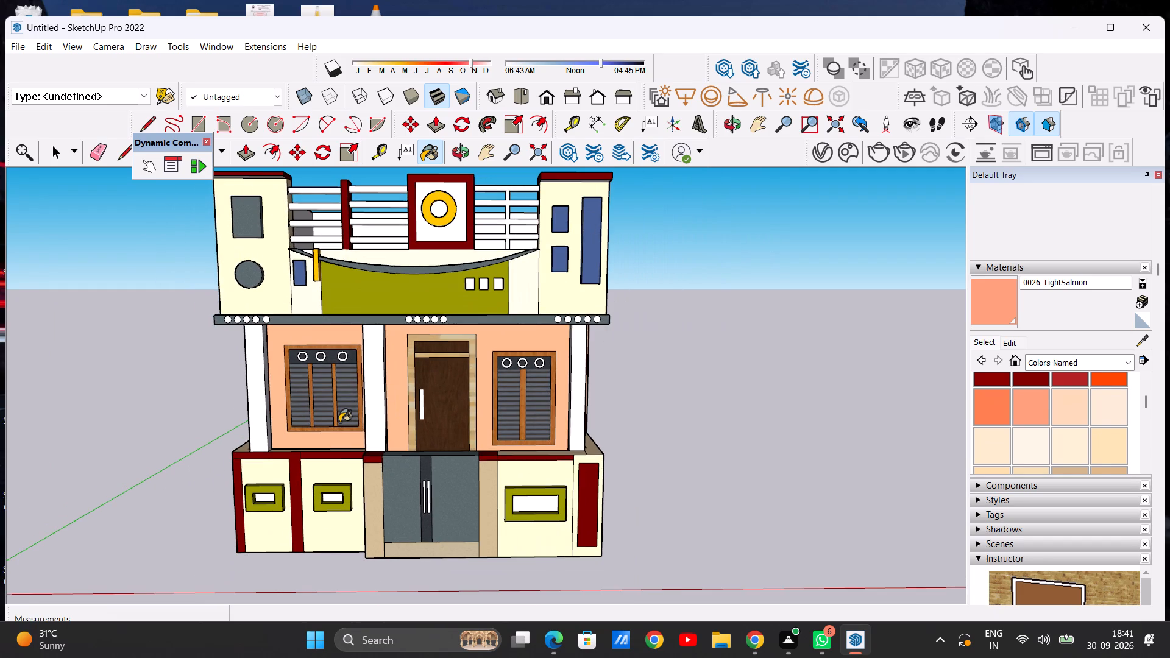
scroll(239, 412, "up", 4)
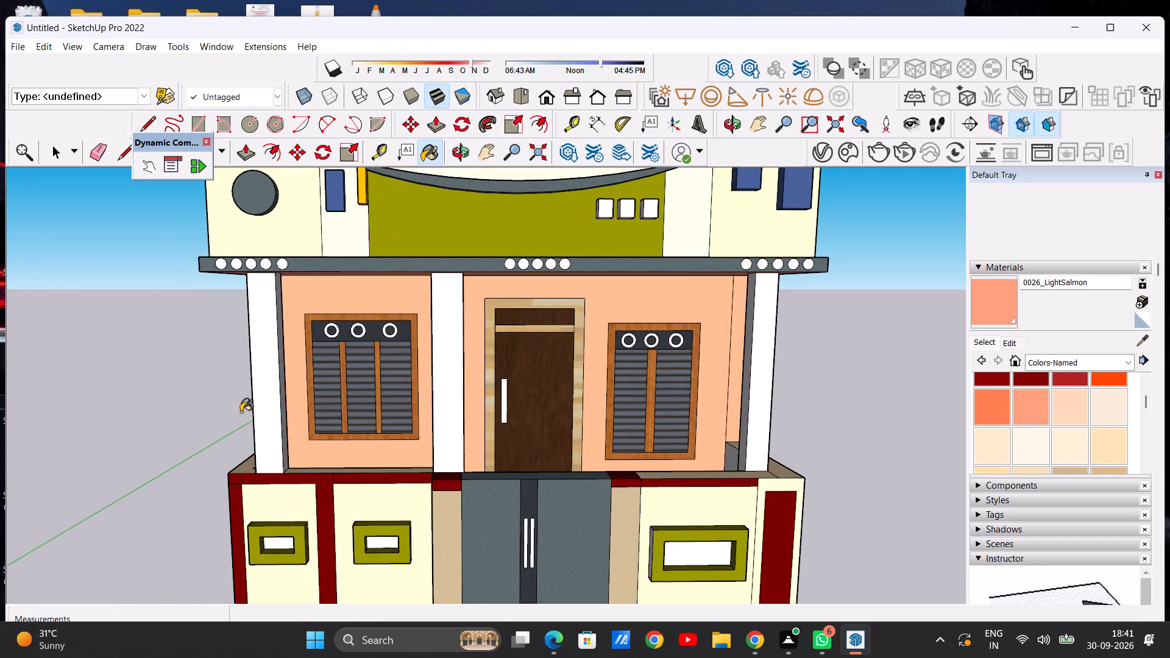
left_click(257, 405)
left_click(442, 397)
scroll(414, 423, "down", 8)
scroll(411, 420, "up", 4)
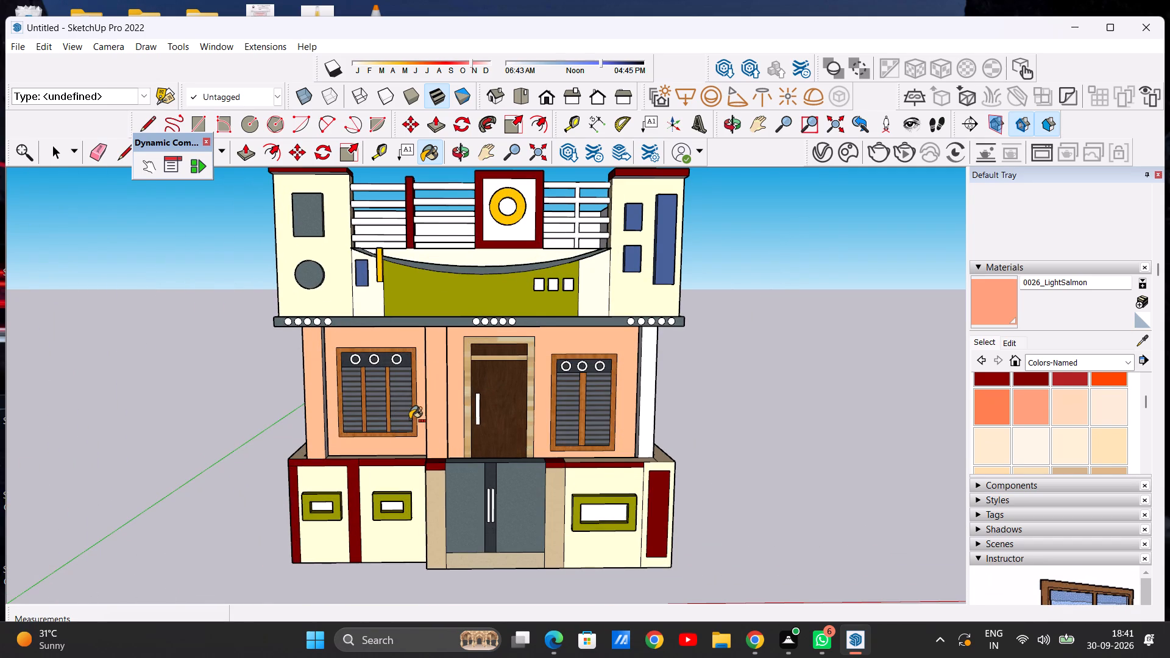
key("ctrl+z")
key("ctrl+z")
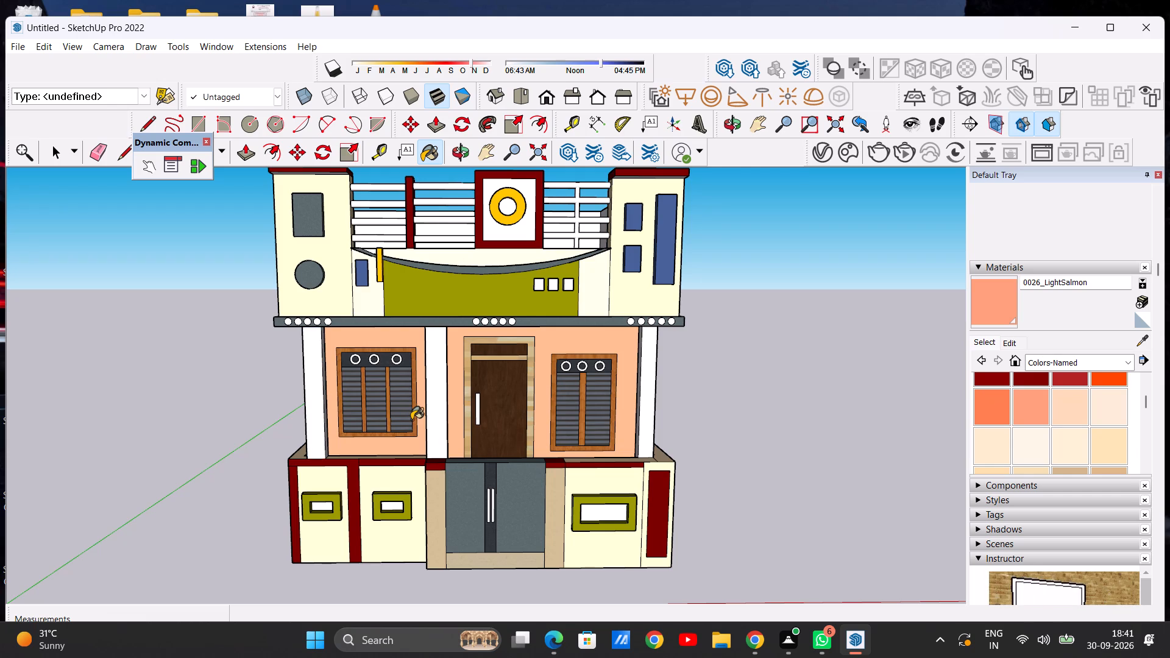
Paint the front and outer side faces of the left porch pillar with 0032_Moccasin.
left_click(1112, 448)
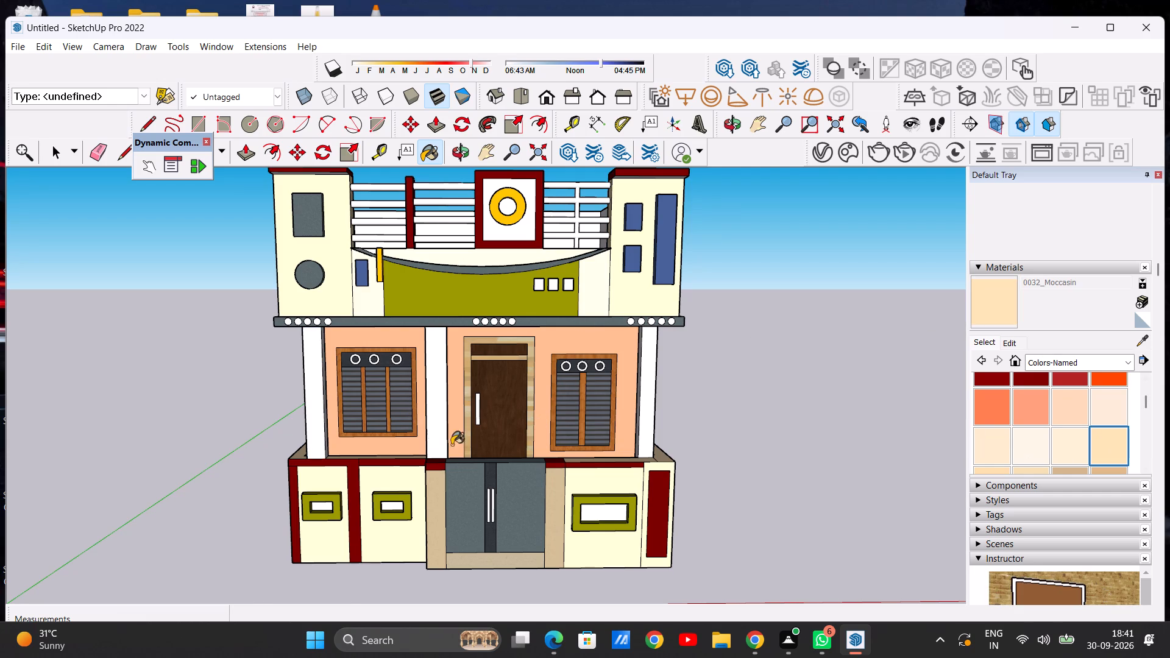
scroll(325, 420, "up", 6)
left_click(322, 417)
scroll(338, 414, "up", 2)
scroll(350, 406, "down", 4)
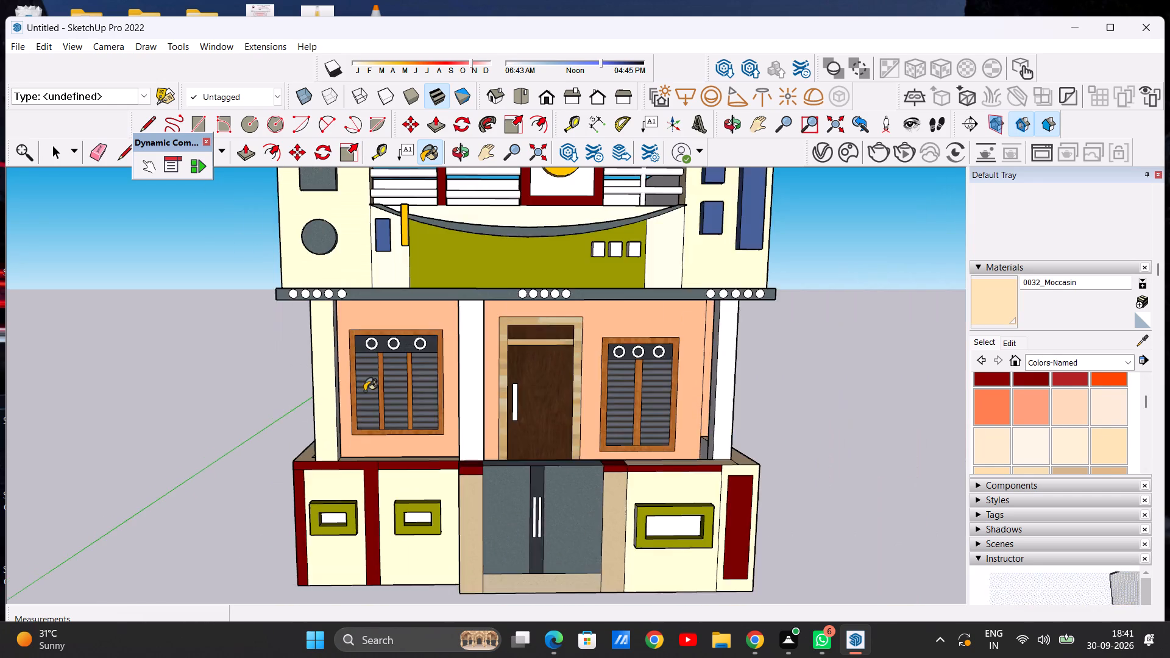
scroll(364, 391, "down", 3)
middle_click_drag(272, 394, 572, 409)
scroll(478, 412, "up", 5)
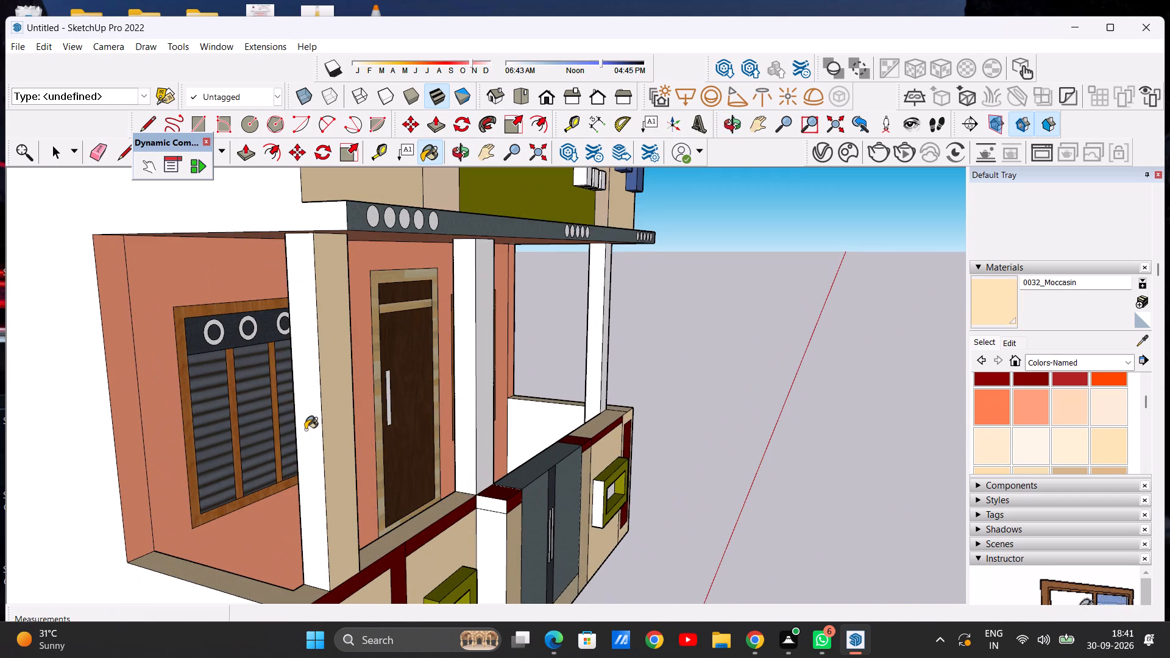
left_click(305, 430)
Paint the inner side and back faces of the left porch pillar with 0032_Moccasin.
scroll(376, 396, "down", 10)
middle_click_drag(416, 394, 0, 414)
scroll(436, 369, "up", 13)
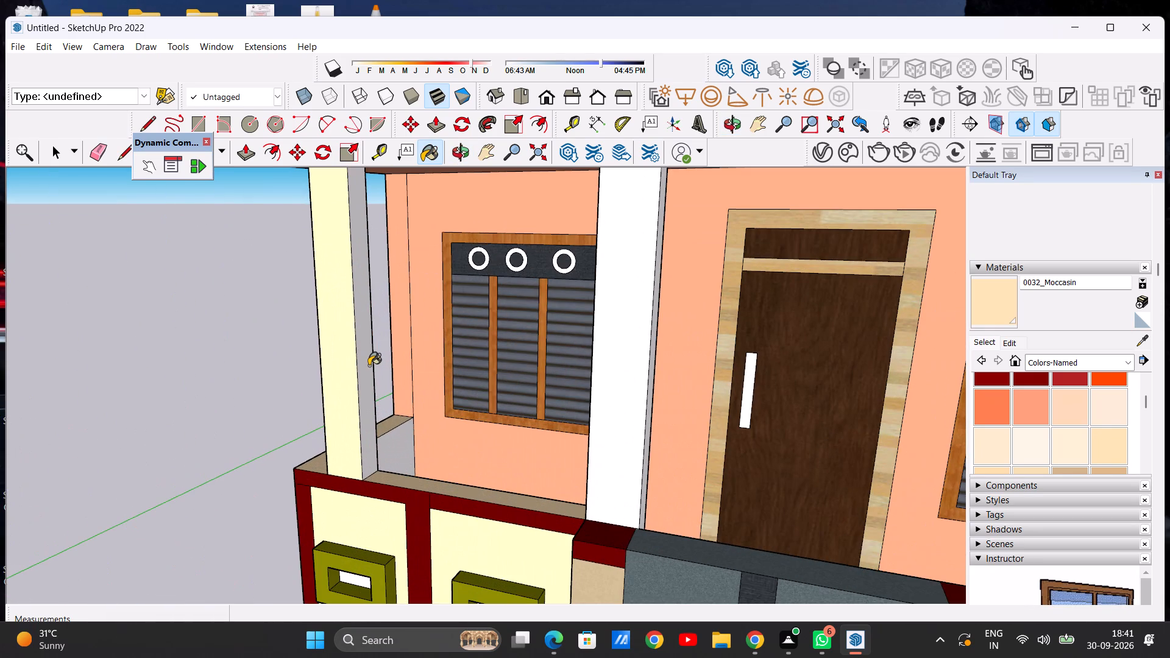
left_click(369, 366)
scroll(402, 369, "down", 11)
middle_click_drag(350, 393, 690, 406)
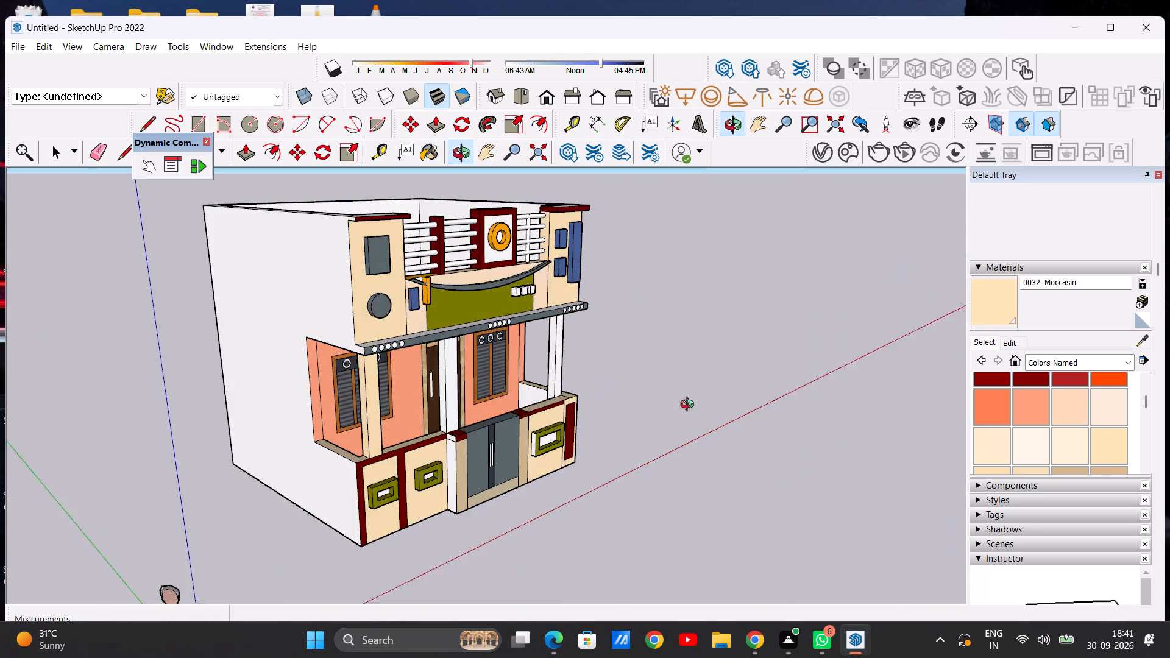
middle_click_drag(690, 406, 690, 405)
middle_click_drag(305, 415, 720, 409)
scroll(591, 425, "up", 6)
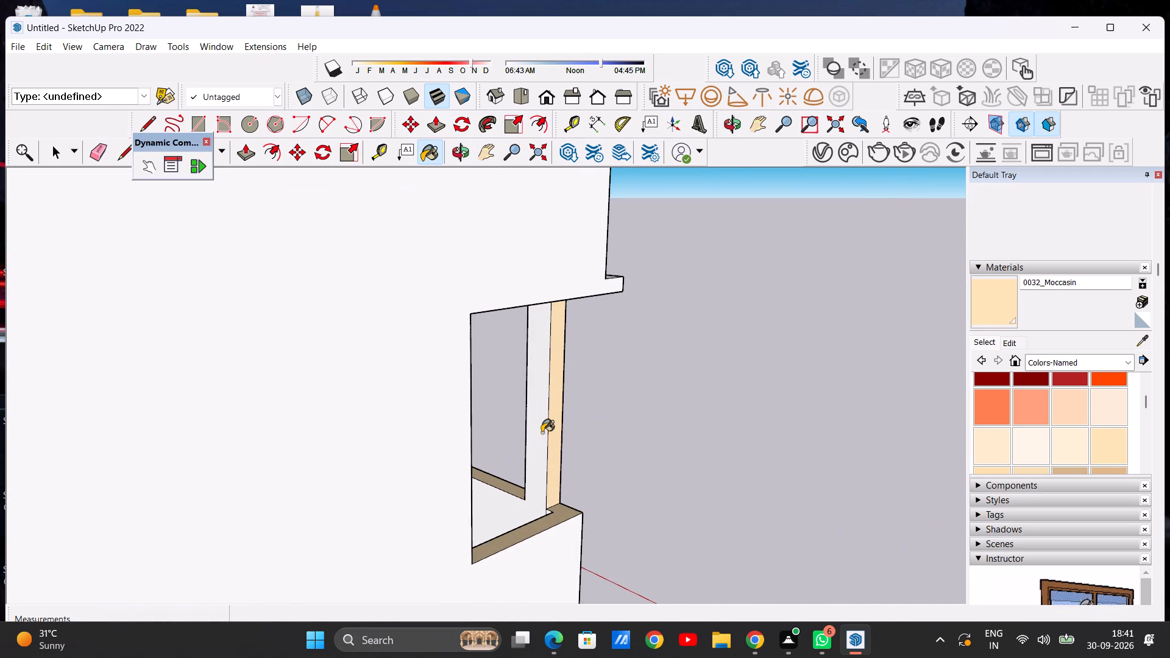
left_click(539, 436)
Paint the front and left side faces of the middle porch pillar with 0032_Moccasin.
scroll(481, 459, "down", 10)
middle_click_drag(652, 445, 191, 438)
middle_click_drag(583, 418, 391, 406)
scroll(504, 400, "up", 3)
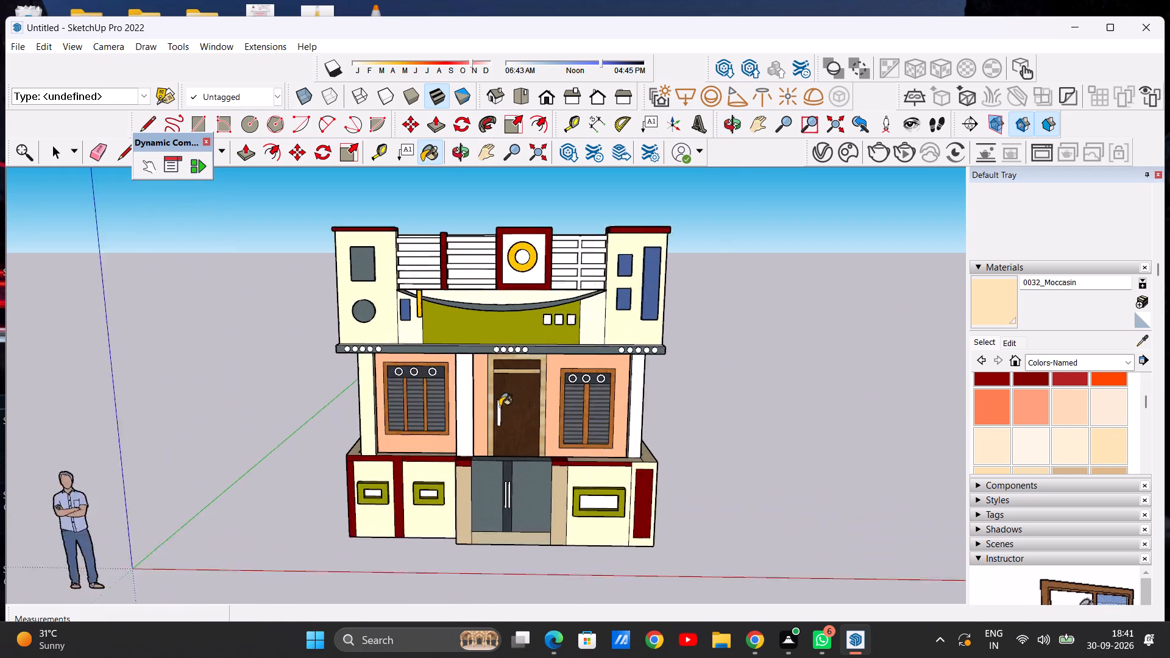
scroll(500, 406, "up", 8)
left_click(427, 425)
scroll(431, 419, "down", 3)
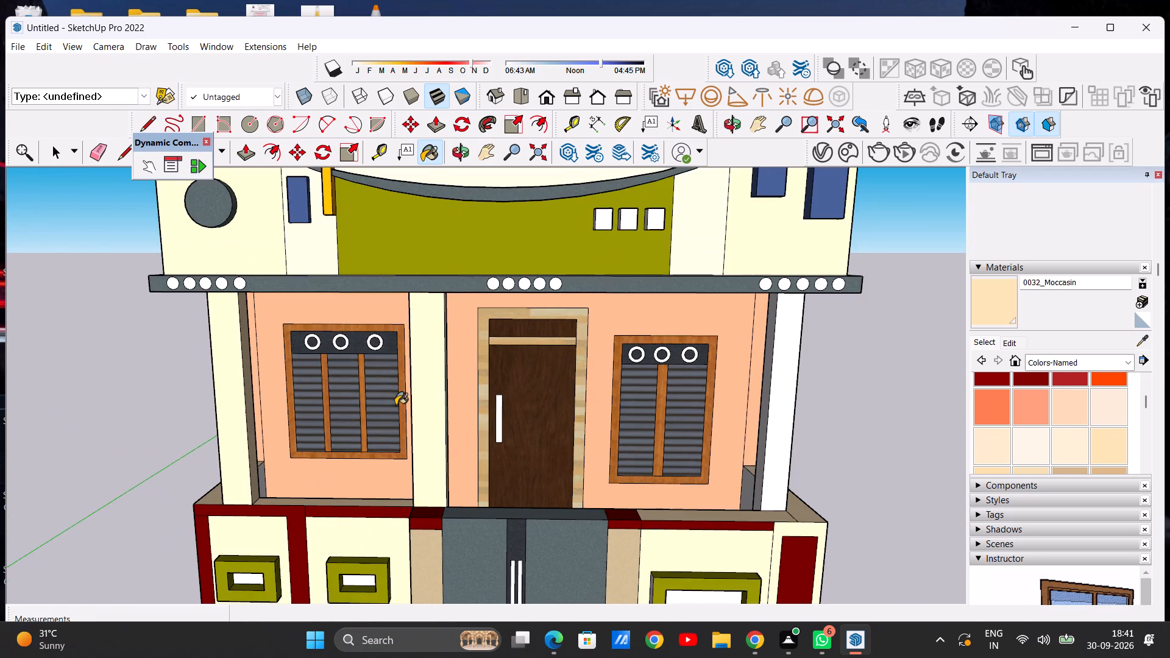
middle_click_drag(441, 419, 703, 420)
left_click(454, 404)
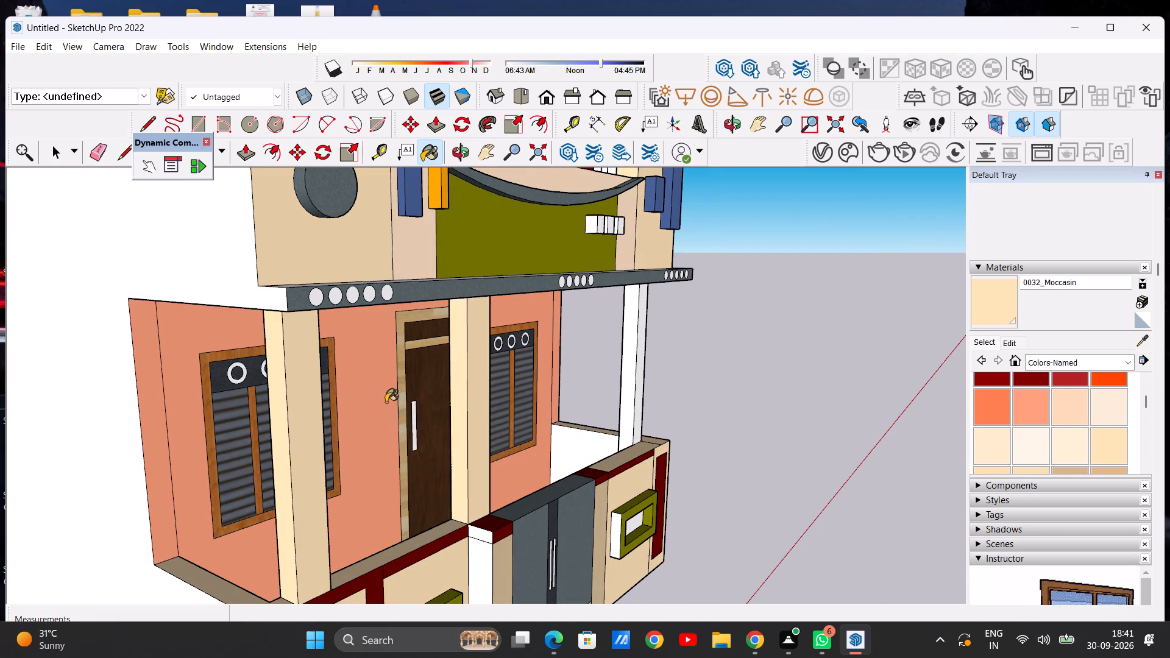
Paint the right side and back faces of the middle porch pillar with 0032_Moccasin.
scroll(375, 399, "down", 6)
middle_click_drag(548, 397, 0, 416)
scroll(531, 395, "up", 4)
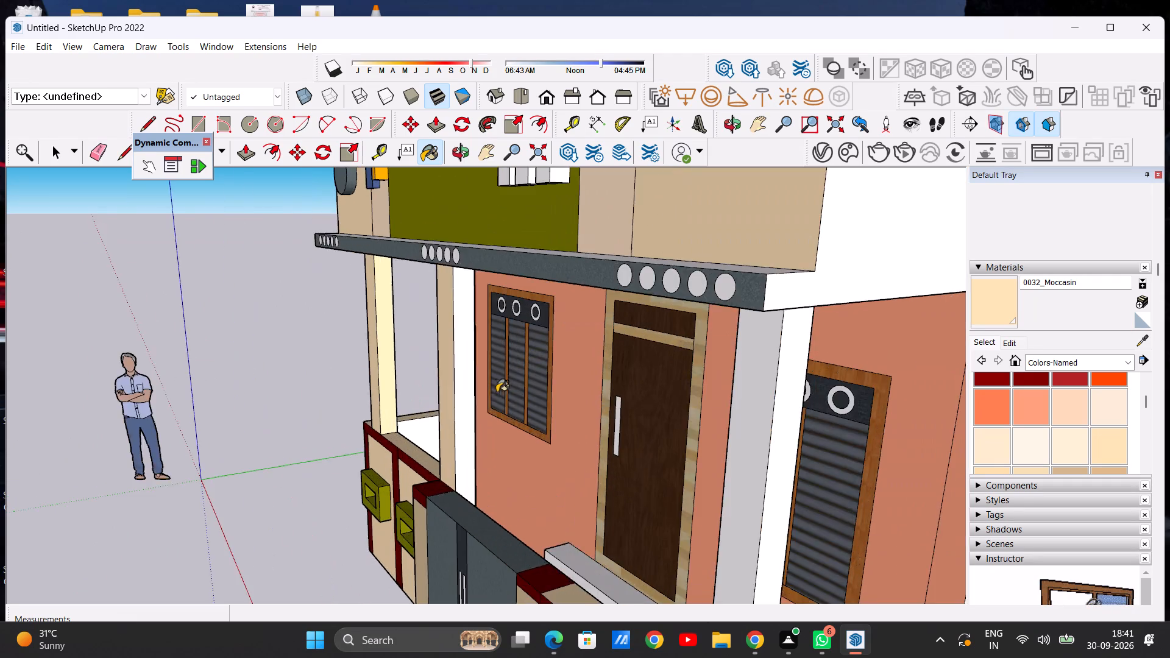
scroll(497, 392, "up", 7)
left_click(456, 389)
scroll(395, 398, "down", 9)
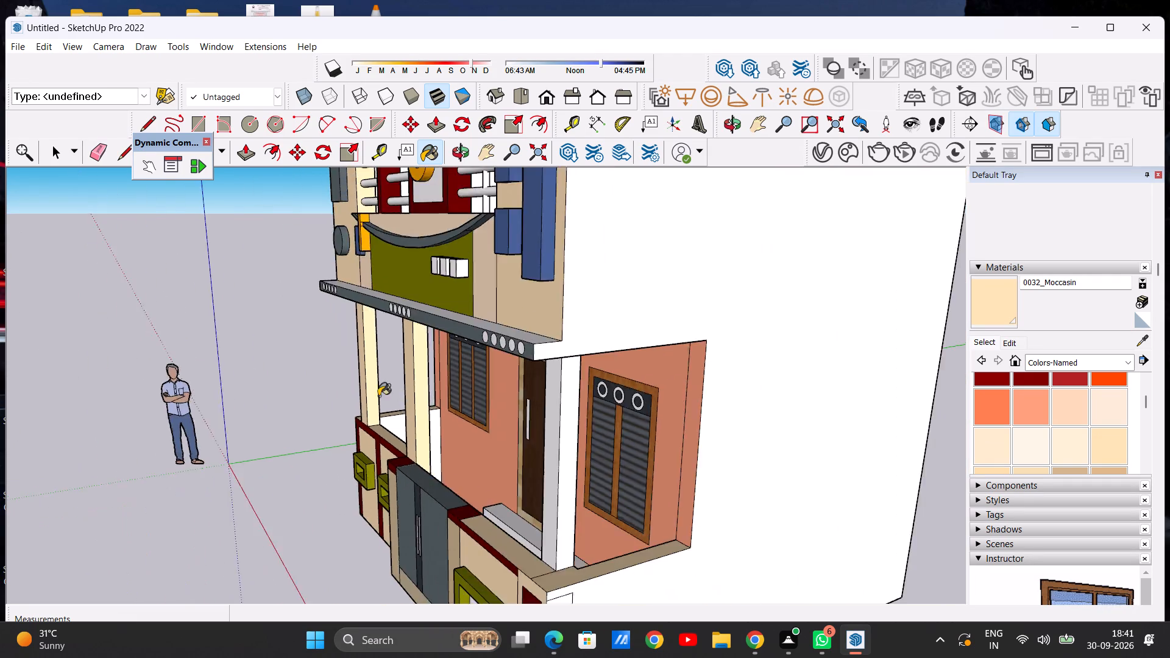
scroll(378, 396, "down", 3)
middle_click_drag(527, 396, 302, 414)
scroll(412, 420, "up", 7)
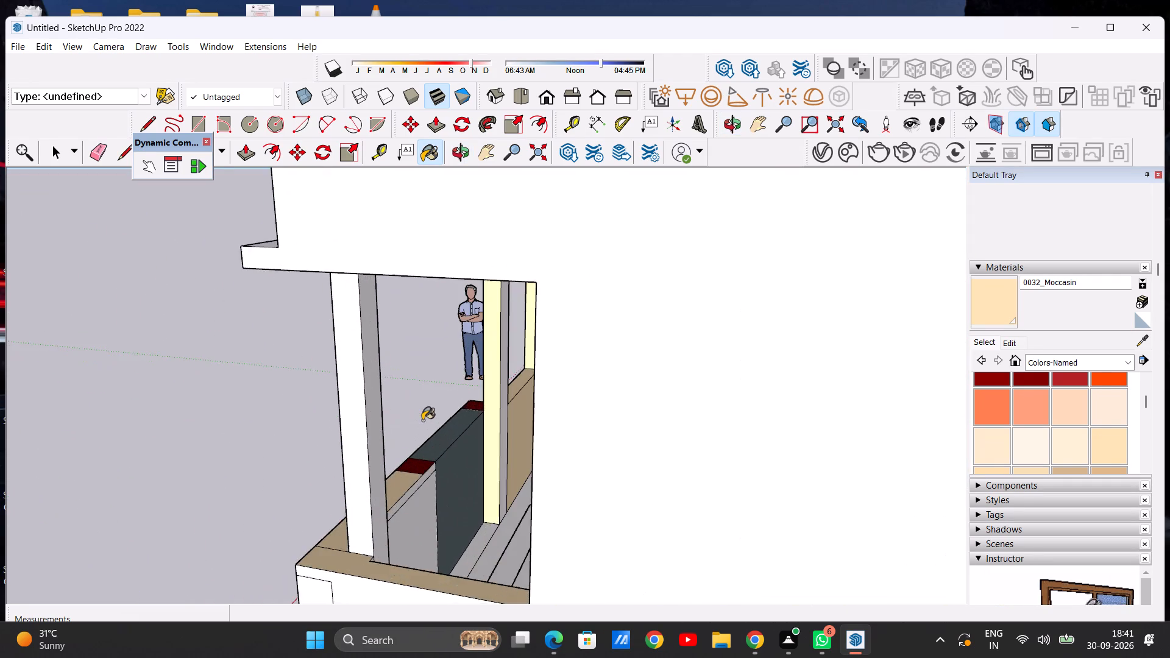
scroll(469, 405, "up", 6)
left_click(531, 406)
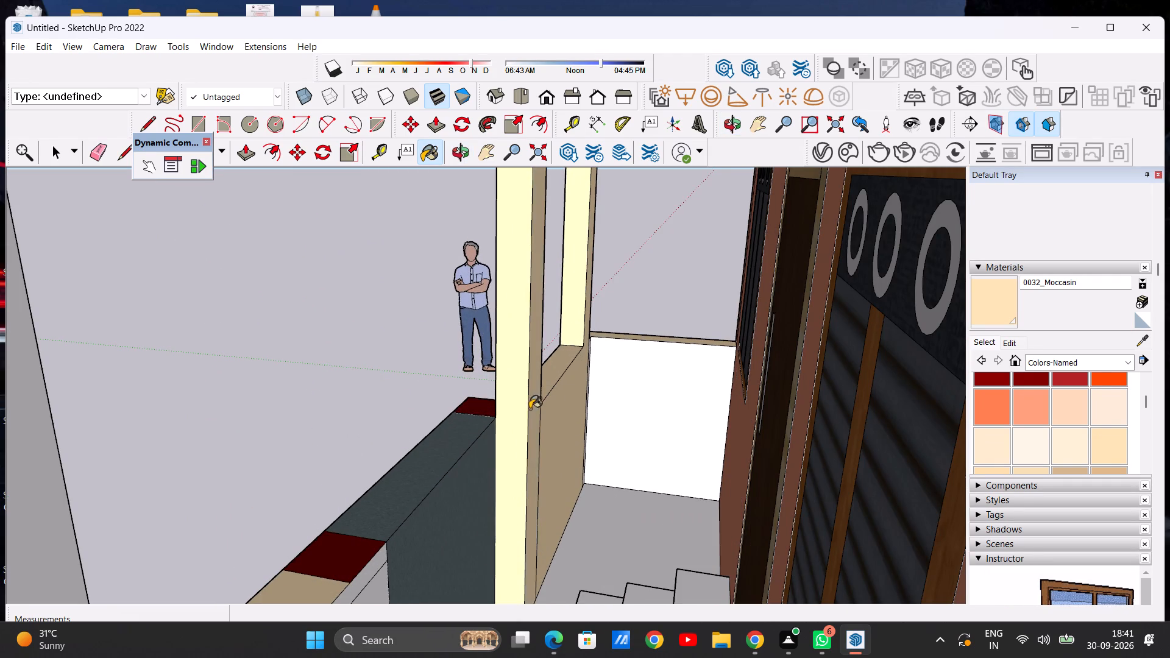
Paint the back, outer side and front faces of the right porch pillar with 0032_Moccasin.
scroll(527, 418, "down", 12)
middle_click_drag(502, 426, 438, 430)
scroll(428, 423, "up", 11)
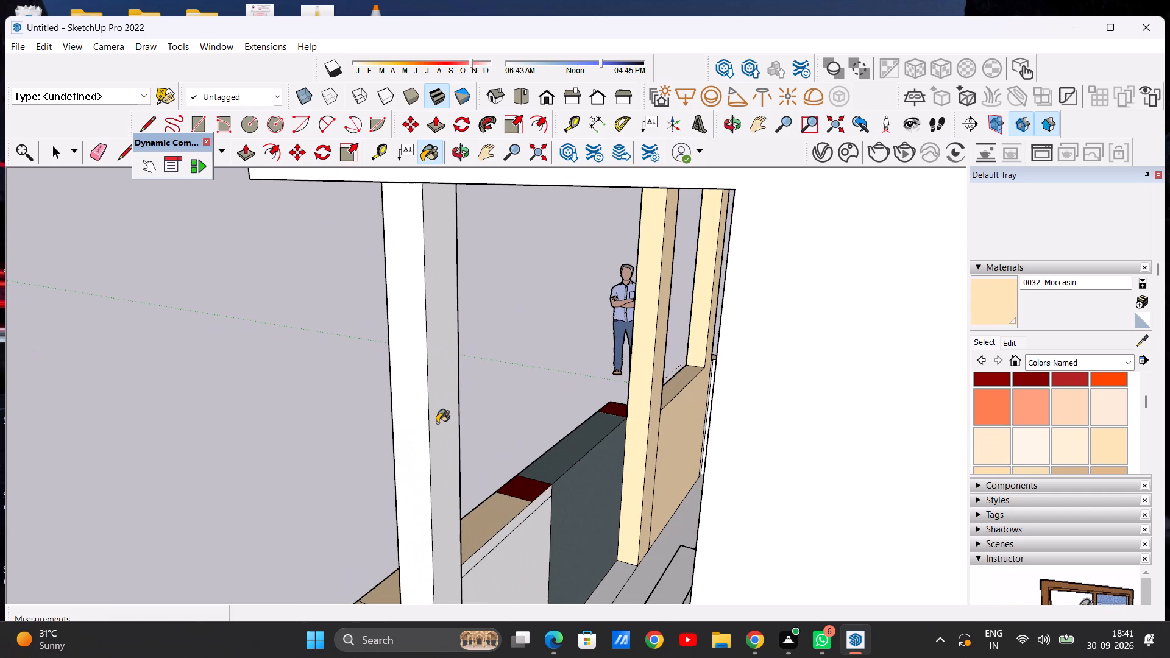
left_click(438, 421)
left_click(416, 426)
scroll(440, 423, "down", 4)
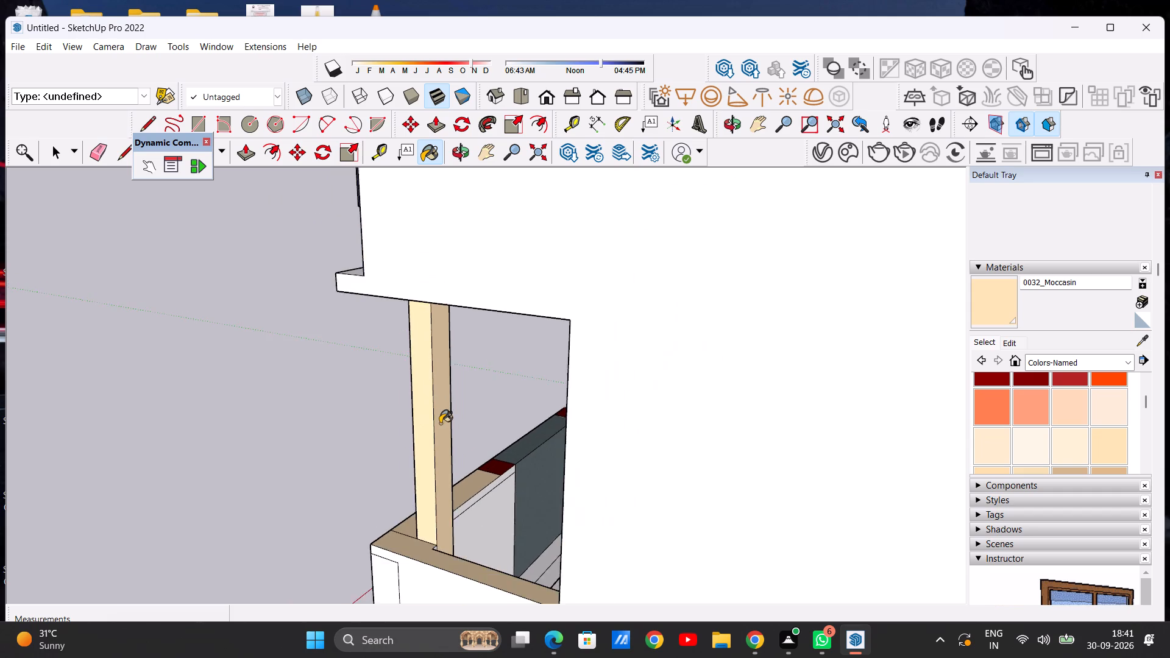
scroll(440, 423, "down", 8)
middle_click_drag(386, 420, 744, 414)
scroll(629, 412, "up", 5)
left_click(551, 423)
Paint the inner face and narrow upper strip of the low front wall near the right pillar with 0032_Moccasin.
scroll(640, 403, "down", 1)
middle_click_drag(429, 457, 417, 457)
middle_click_drag(516, 453, 161, 467)
scroll(331, 460, "up", 6)
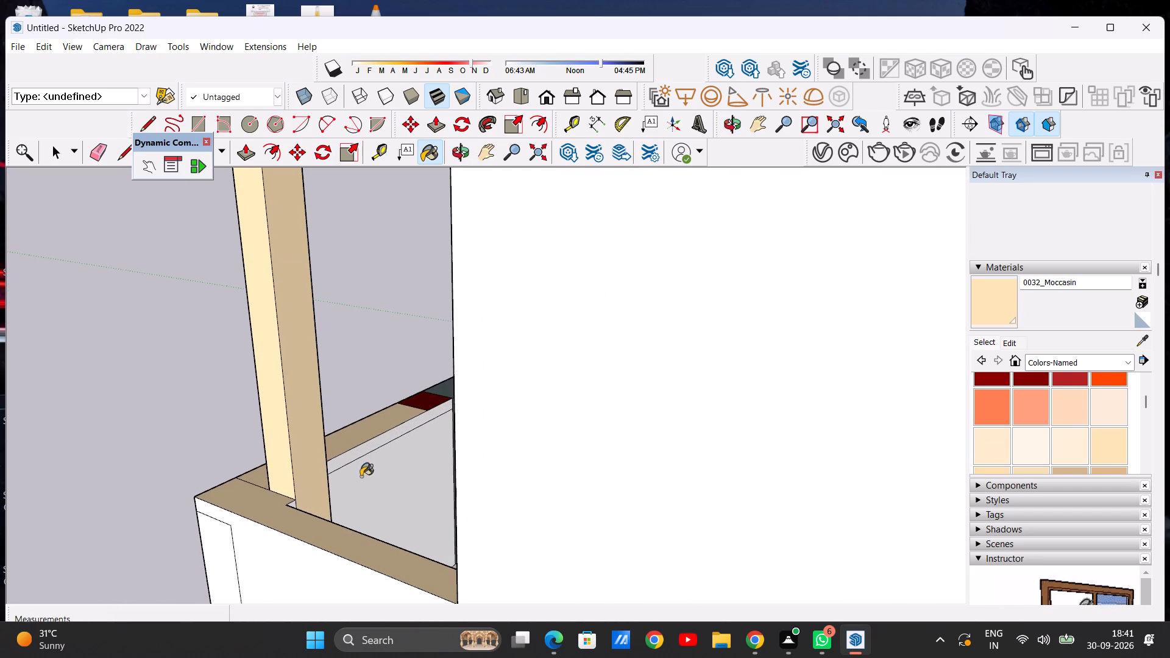
left_click(365, 488)
left_click(346, 459)
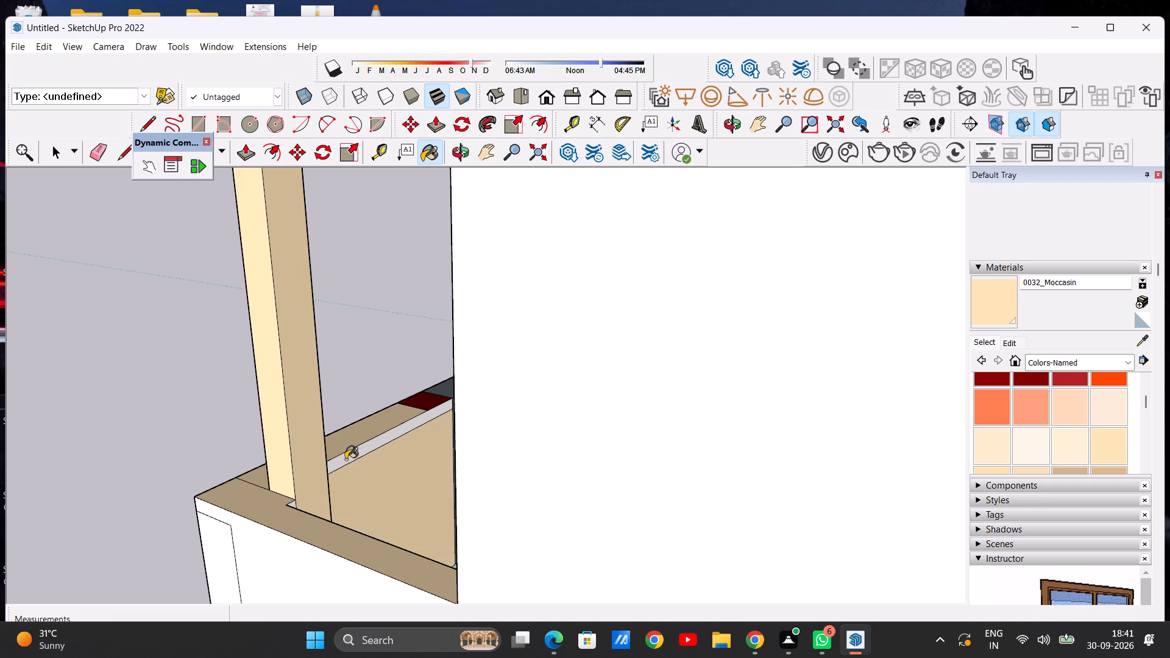
Paint the inner side face of the right porch pillar with 0032_Moccasin.
scroll(376, 476, "down", 9)
middle_click_drag(312, 456, 594, 459)
middle_click_drag(444, 450, 849, 459)
scroll(611, 419, "up", 10)
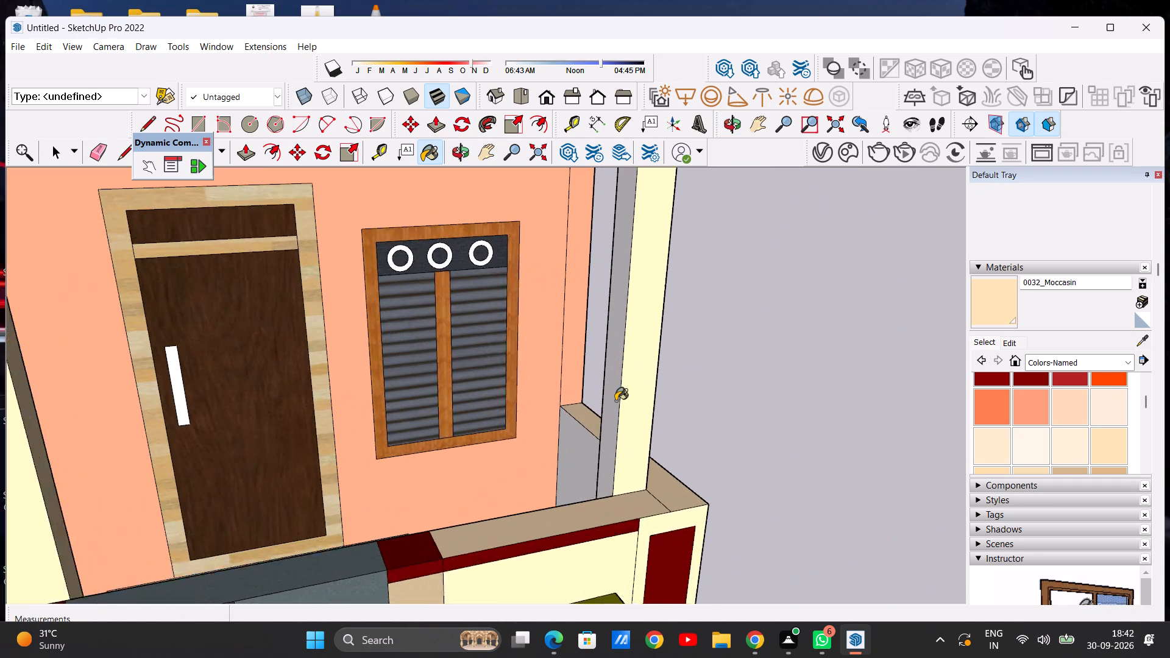
scroll(615, 401, "up", 1)
left_click(610, 399)
Paint the inner faces of the low side walls at both ends of the porch with 0032_Moccasin.
left_click(575, 454)
scroll(488, 467, "down", 11)
middle_click_drag(497, 458, 216, 449)
scroll(344, 419, "up", 8)
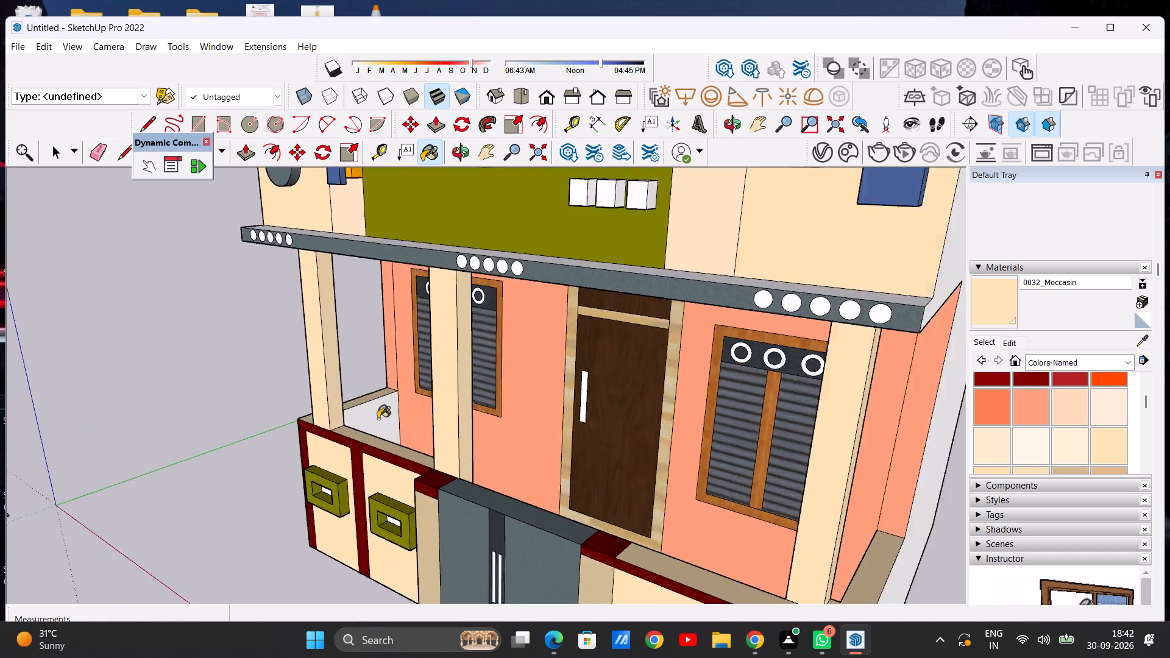
scroll(378, 419, "up", 10)
left_click(347, 414)
Paint the white outer side face of the left gate post, below its cap band, with 0032_Moccasin.
scroll(364, 447, "down", 16)
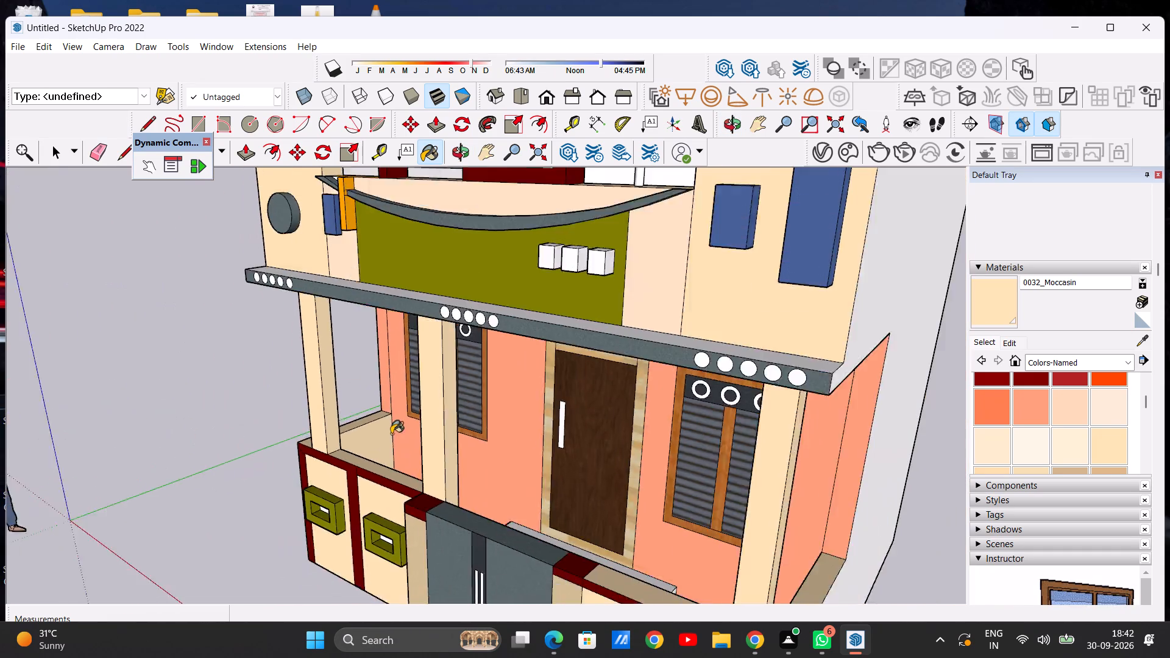
scroll(391, 434, "down", 5)
middle_click_drag(380, 475, 767, 414)
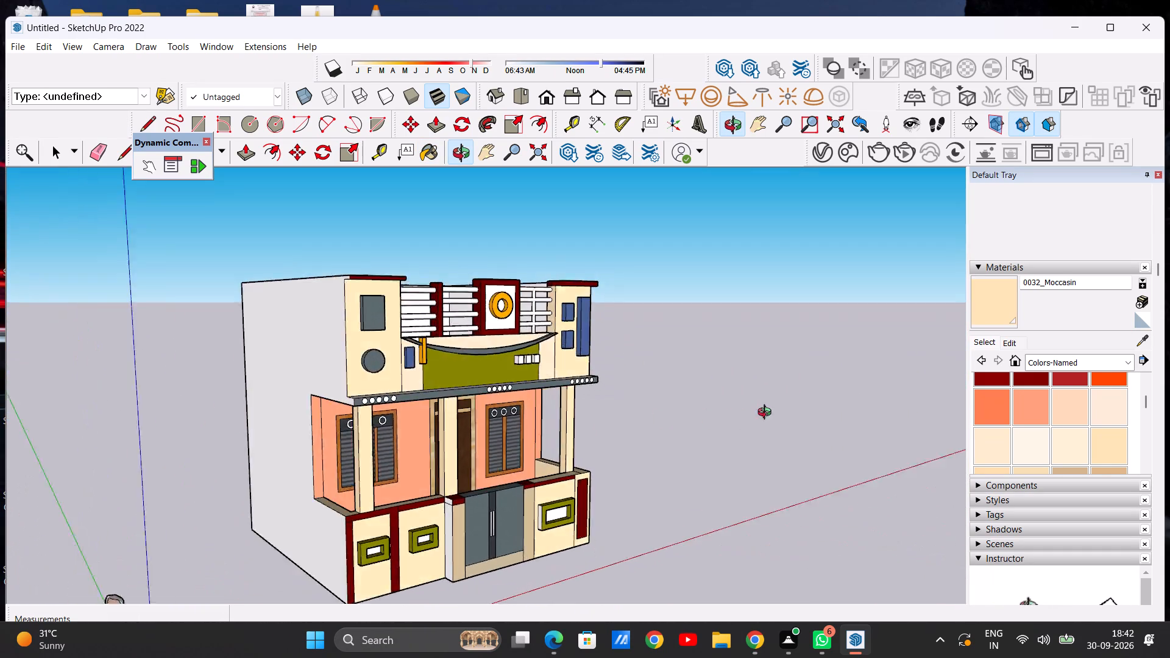
middle_click_drag(767, 414, 234, 450)
middle_click_drag(548, 456, 281, 453)
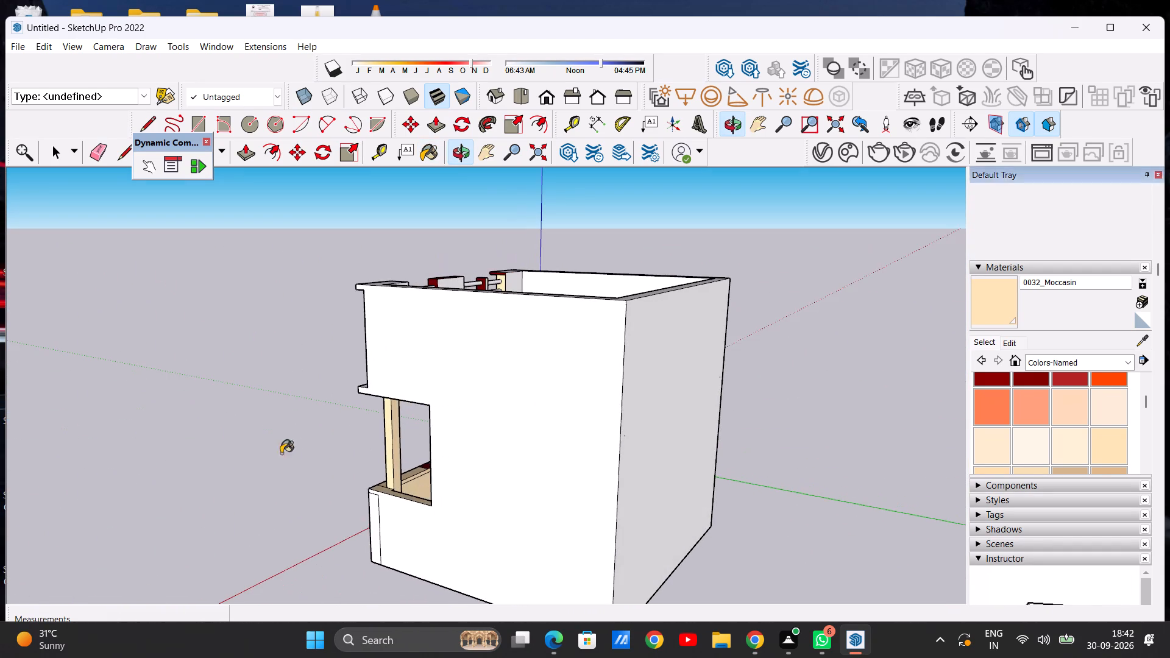
scroll(402, 440, "up", 16)
scroll(398, 448, "down", 12)
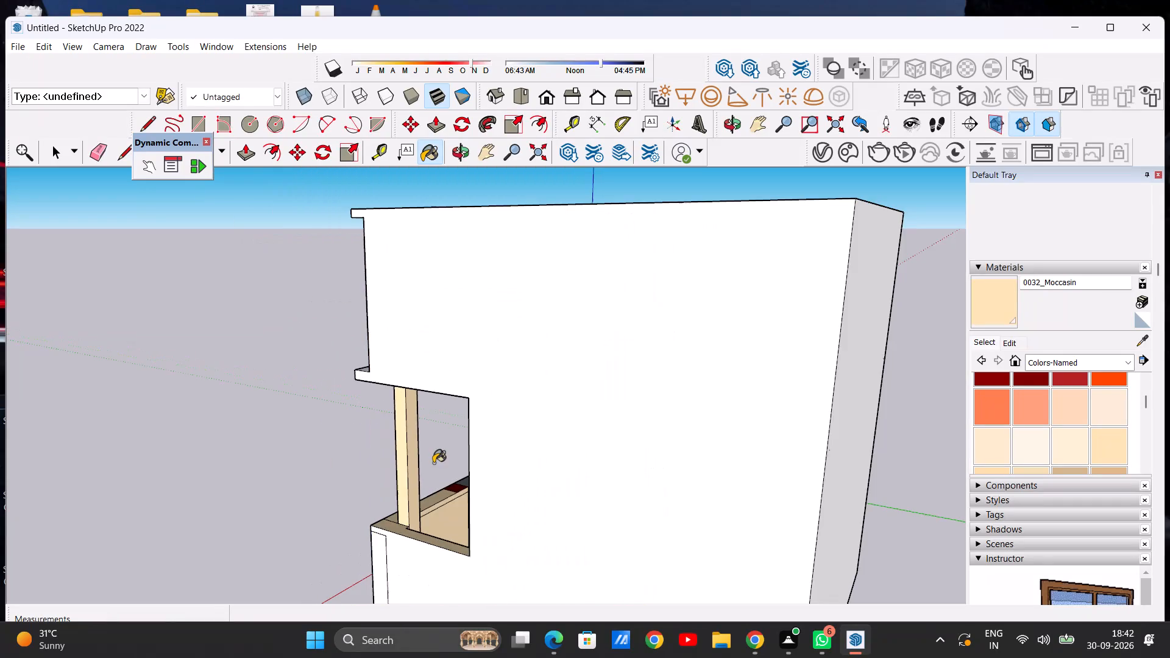
middle_click_drag(364, 481, 816, 454)
middle_click_drag(331, 448, 597, 451)
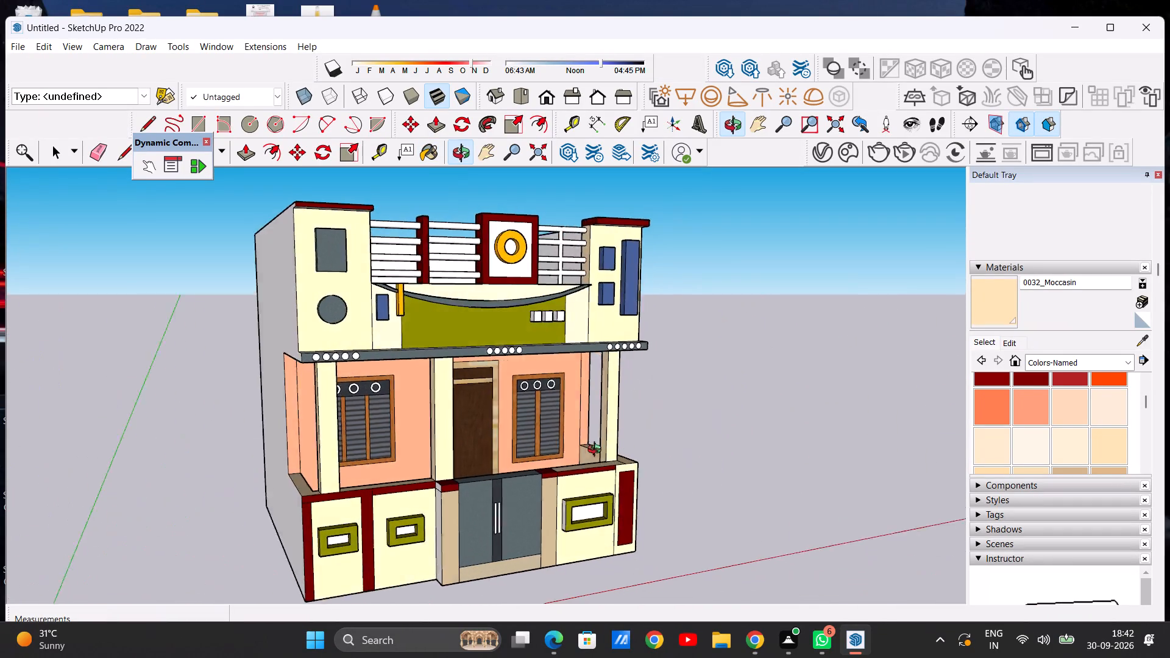
middle_click_drag(597, 451, 697, 444)
scroll(327, 450, "up", 1)
scroll(475, 487, "up", 6)
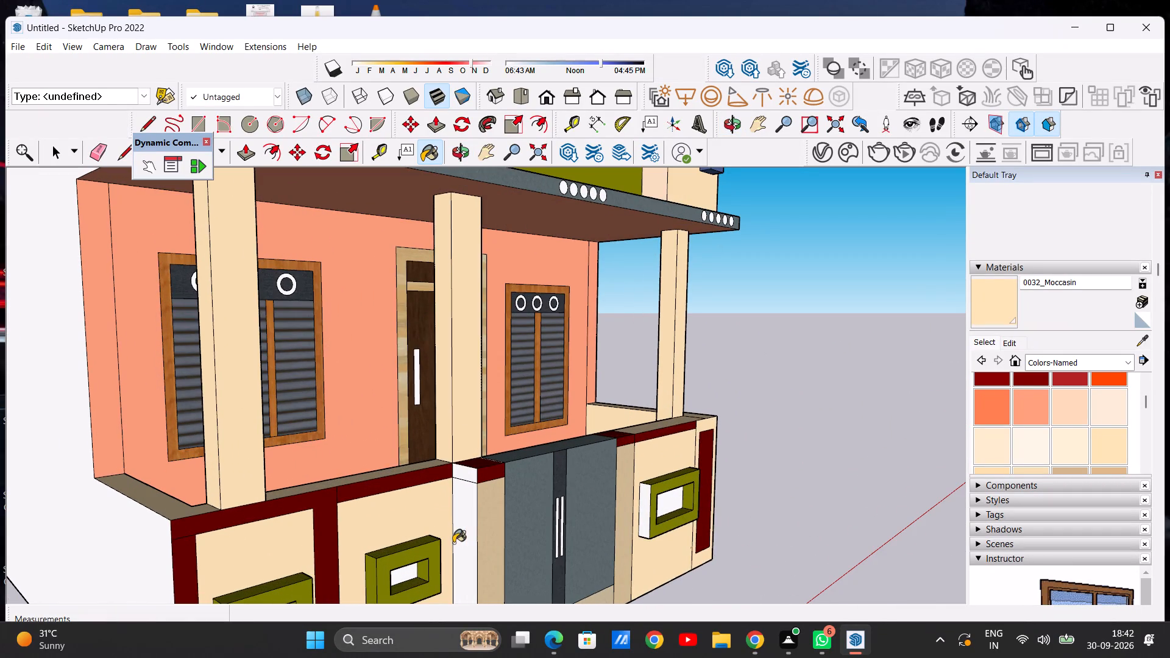
left_click(459, 539)
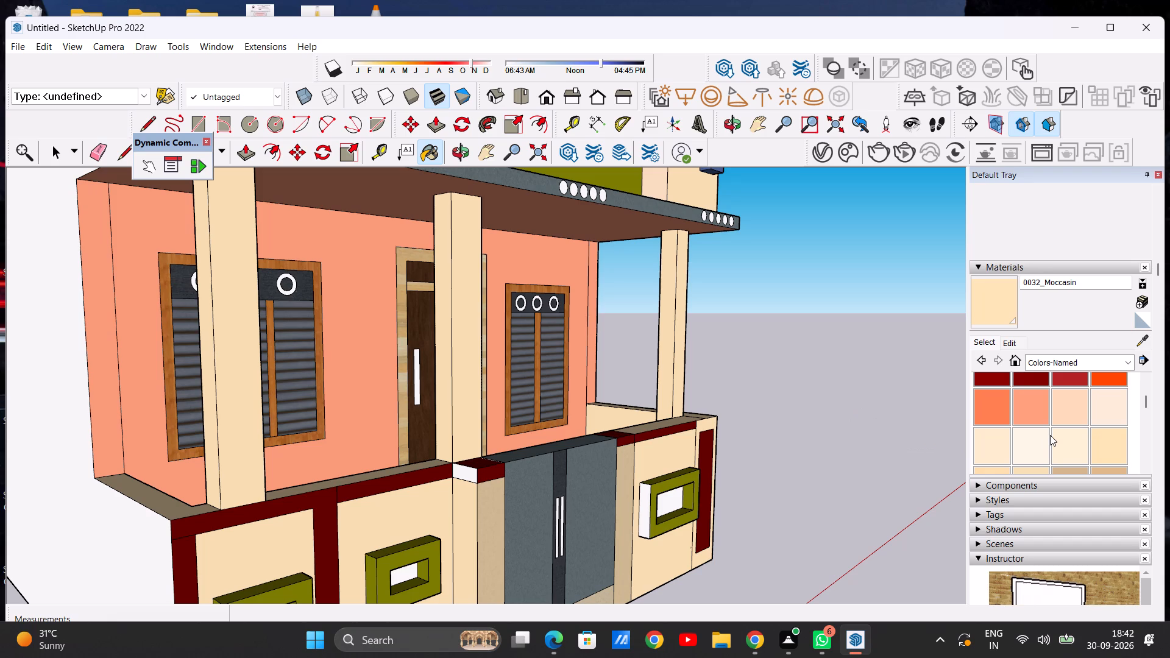
Paint the narrow white outer side strip at the right end of the low front wall with 0032_Moccasin.
scroll(294, 496, "down", 15)
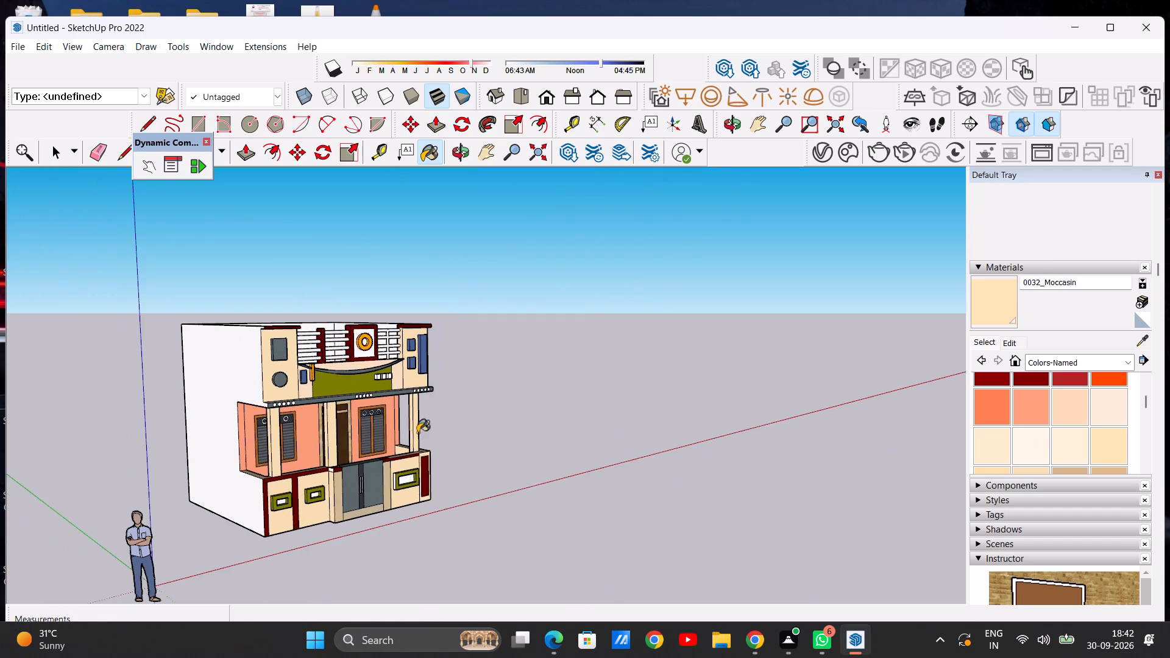
scroll(373, 490, "up", 4)
middle_click_drag(414, 498, 1, 495)
middle_click_drag(428, 499, 415, 499)
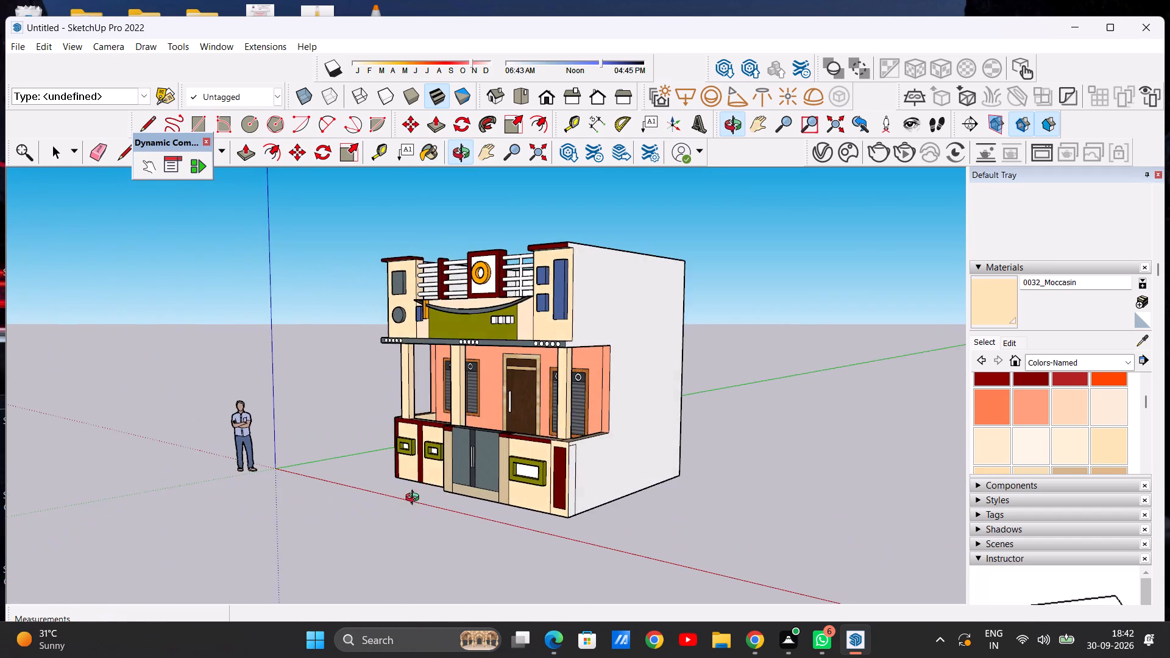
middle_click_drag(415, 499, 825, 441)
middle_click_drag(615, 489, 73, 562)
scroll(573, 501, "up", 1)
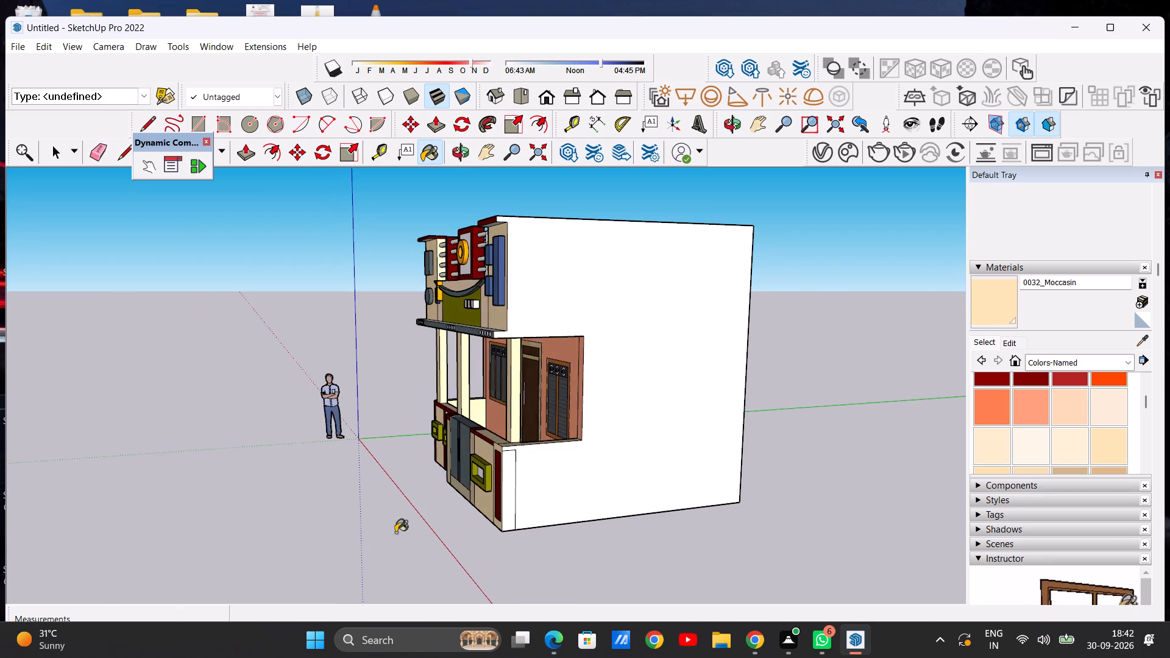
scroll(439, 525, "up", 6)
left_click(542, 481)
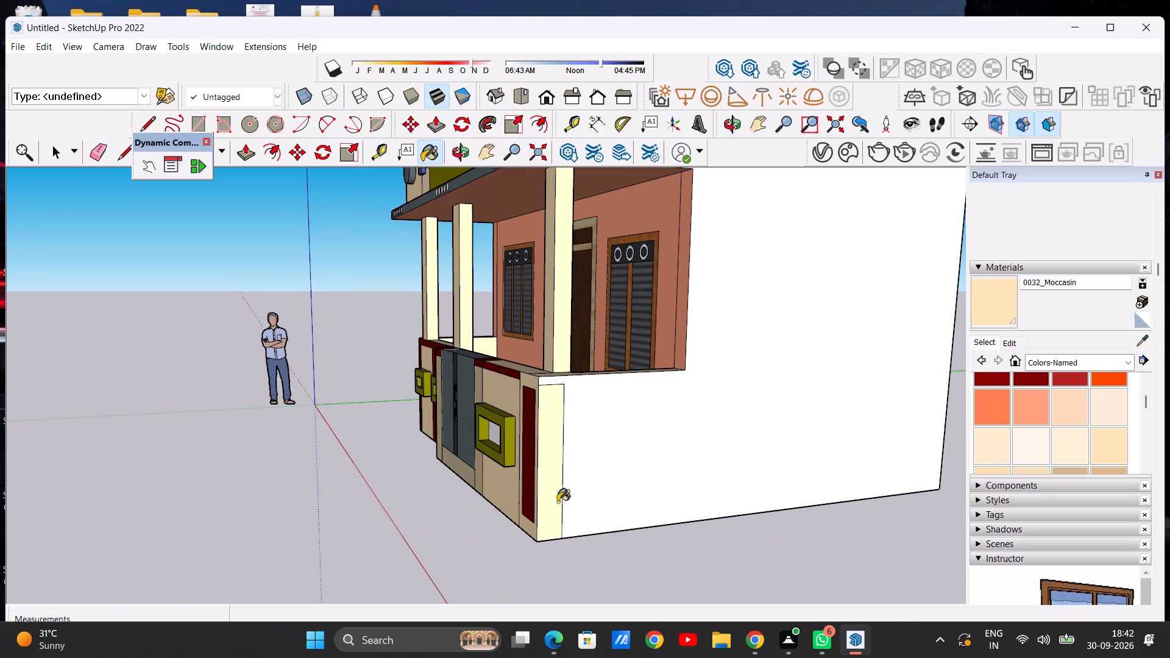
Paint the white outer side face of the left gate post's cap band with 0022_Maroon.
scroll(559, 511, "down", 9)
middle_click_drag(447, 488, 825, 455)
middle_click_drag(214, 456, 390, 477)
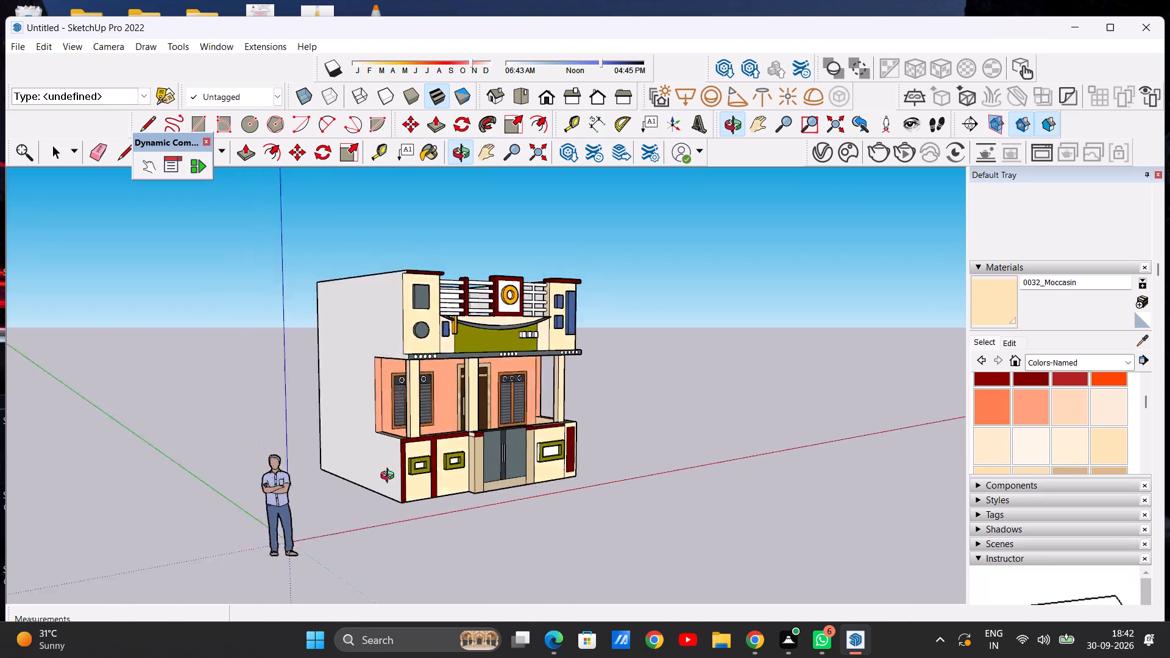
middle_click_drag(390, 477, 551, 479)
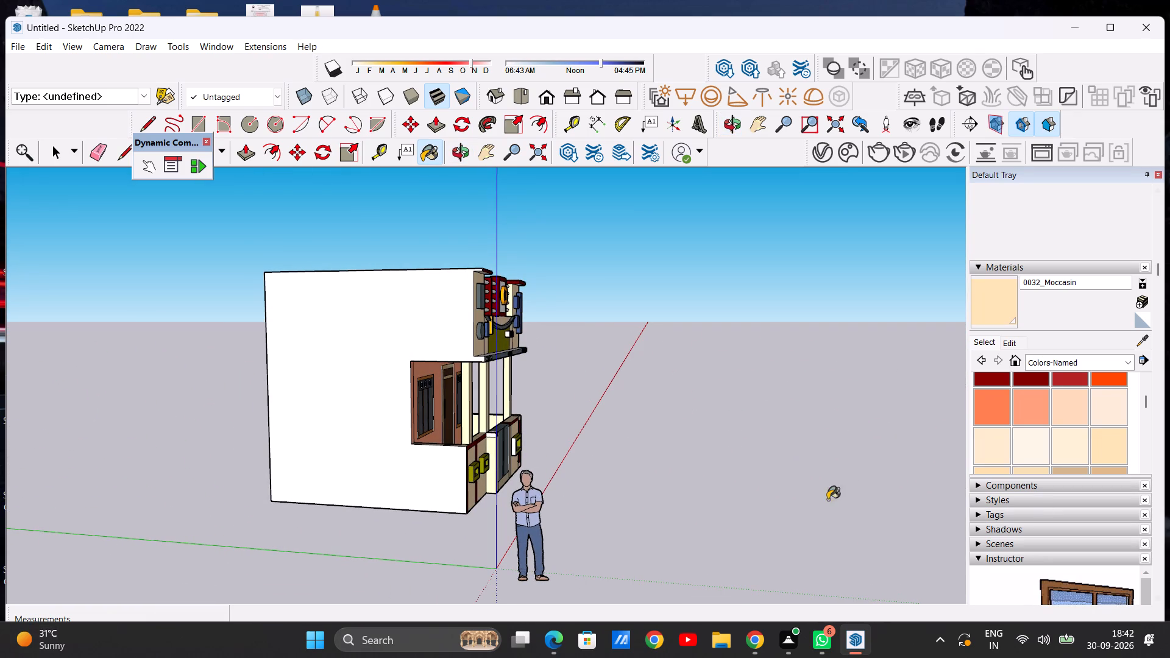
middle_click_drag(766, 436, 377, 433)
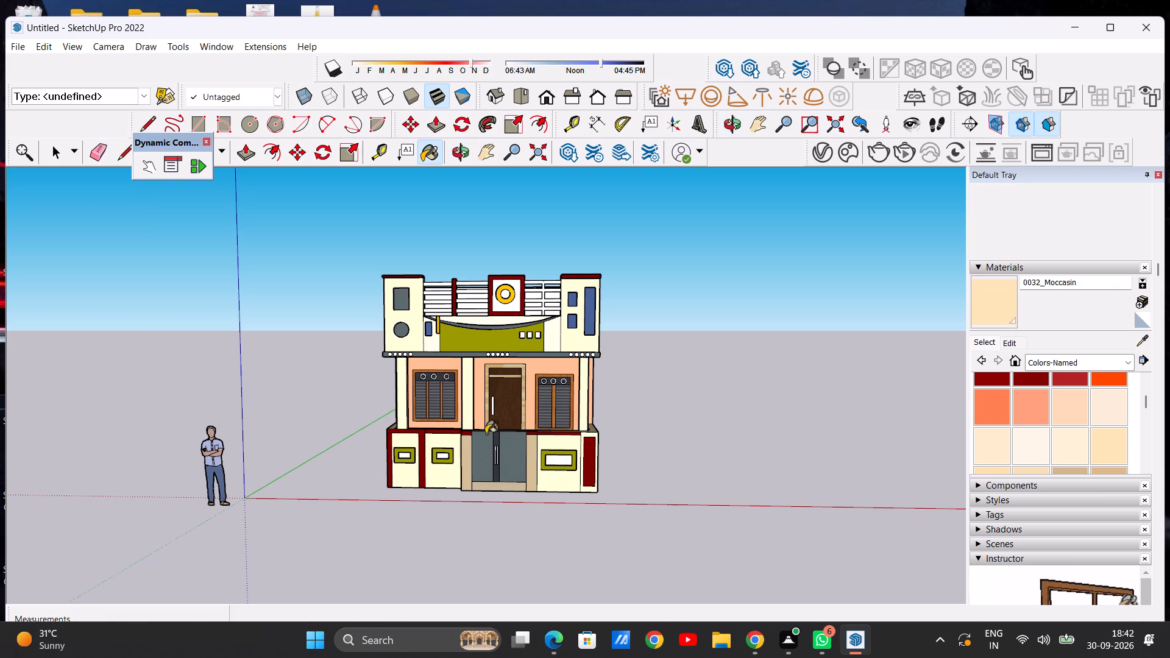
middle_click_drag(526, 446, 514, 459)
scroll(496, 442, "up", 2)
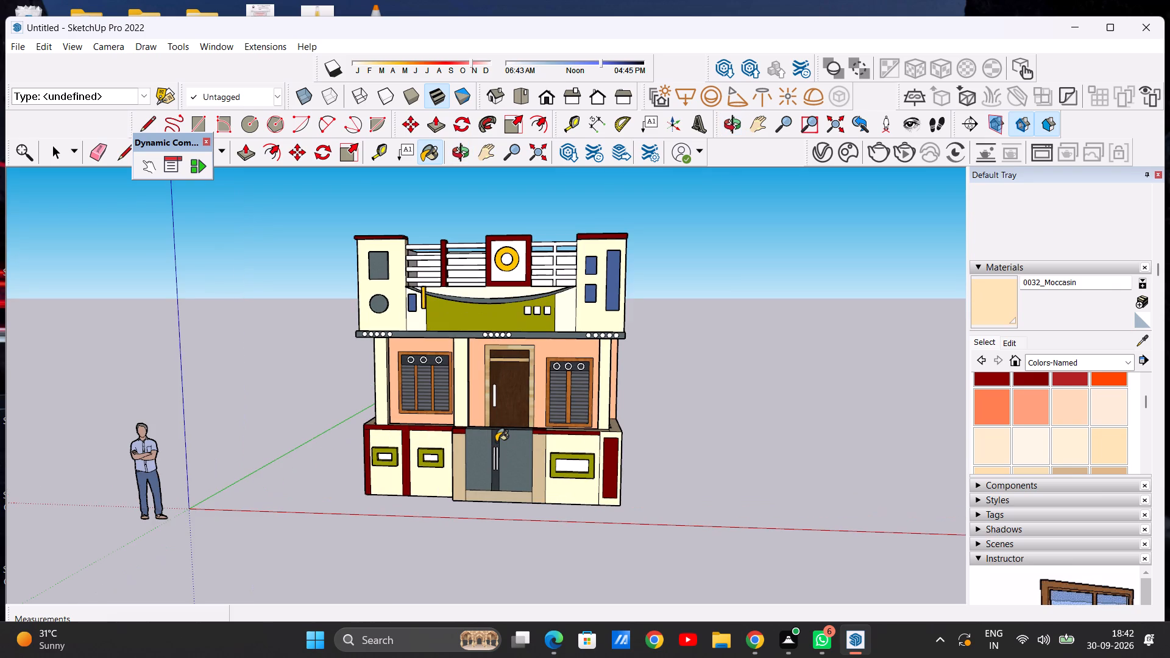
key("space")
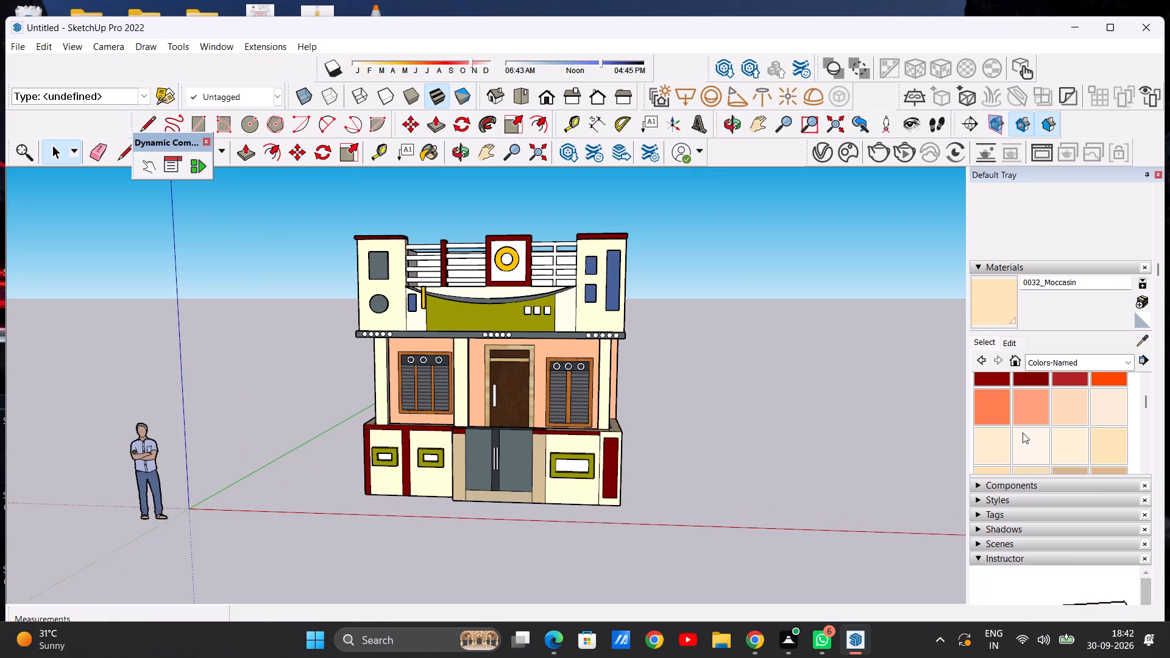
scroll(1021, 431, "up", 1)
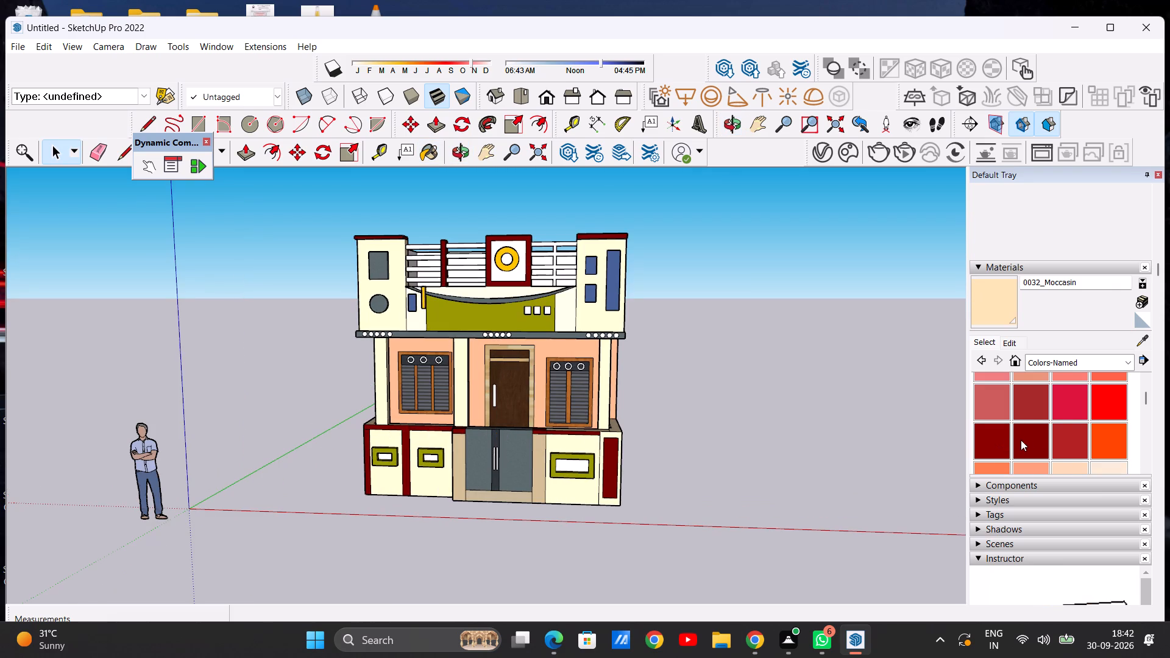
left_click(1027, 439)
scroll(417, 369, "up", 3)
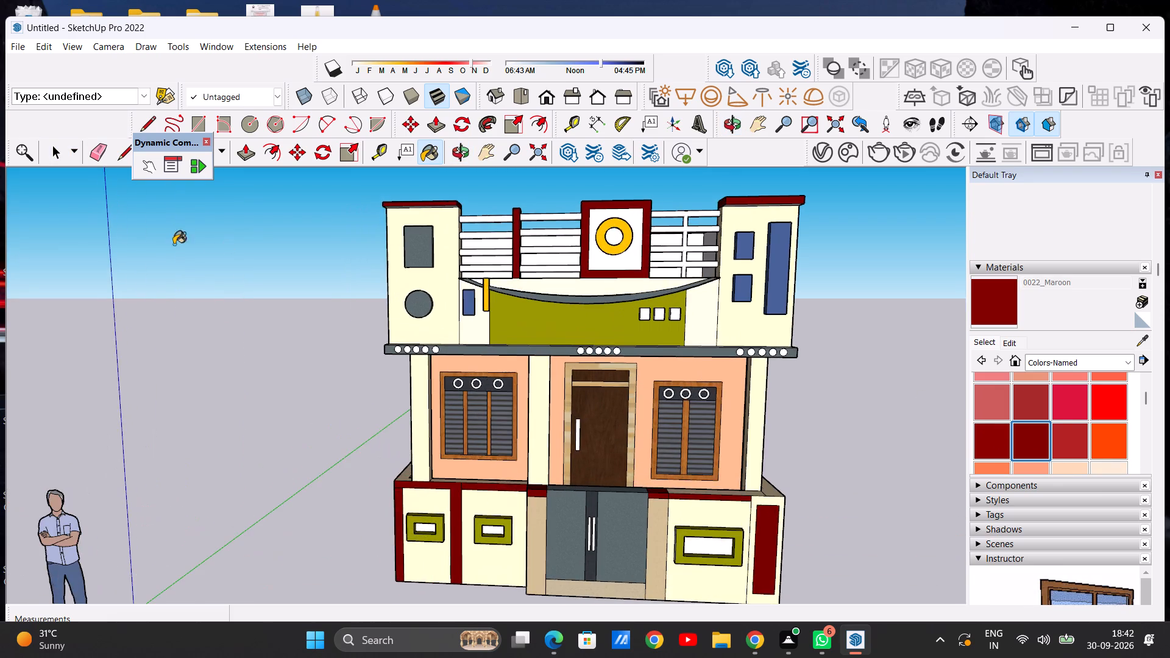
scroll(174, 244, "up", 1)
middle_click_drag(271, 459, 583, 500)
scroll(542, 465, "up", 11)
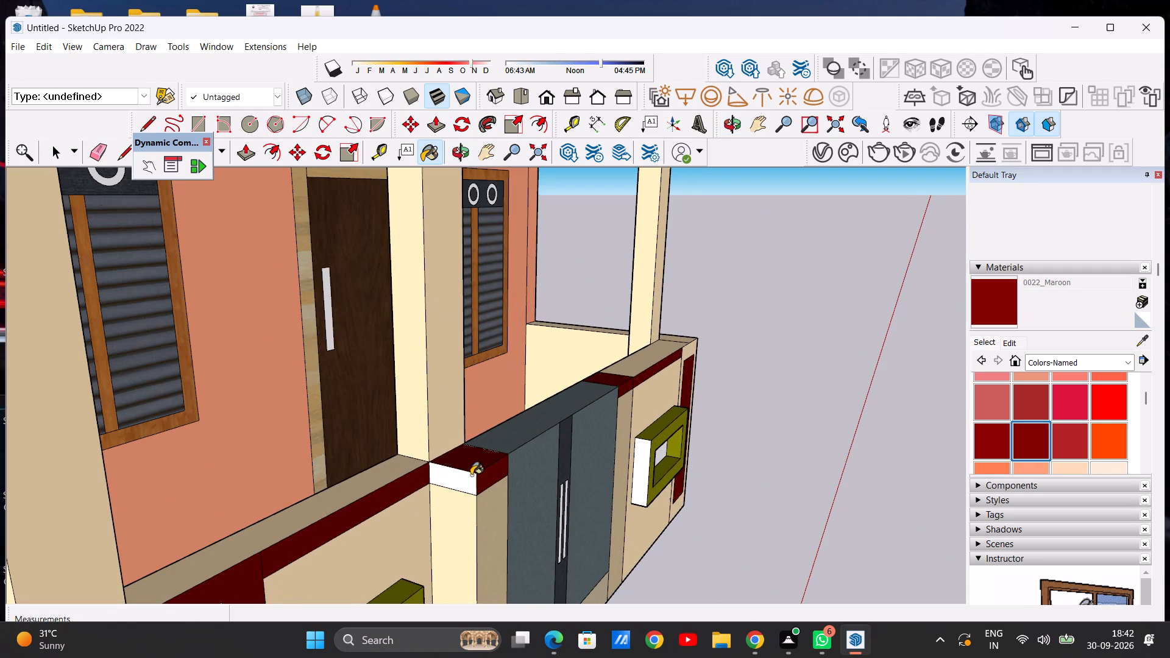
left_click(467, 478)
Paint the back face of the parapet's central ring panel with 0022_Maroon.
scroll(498, 491, "up", 11)
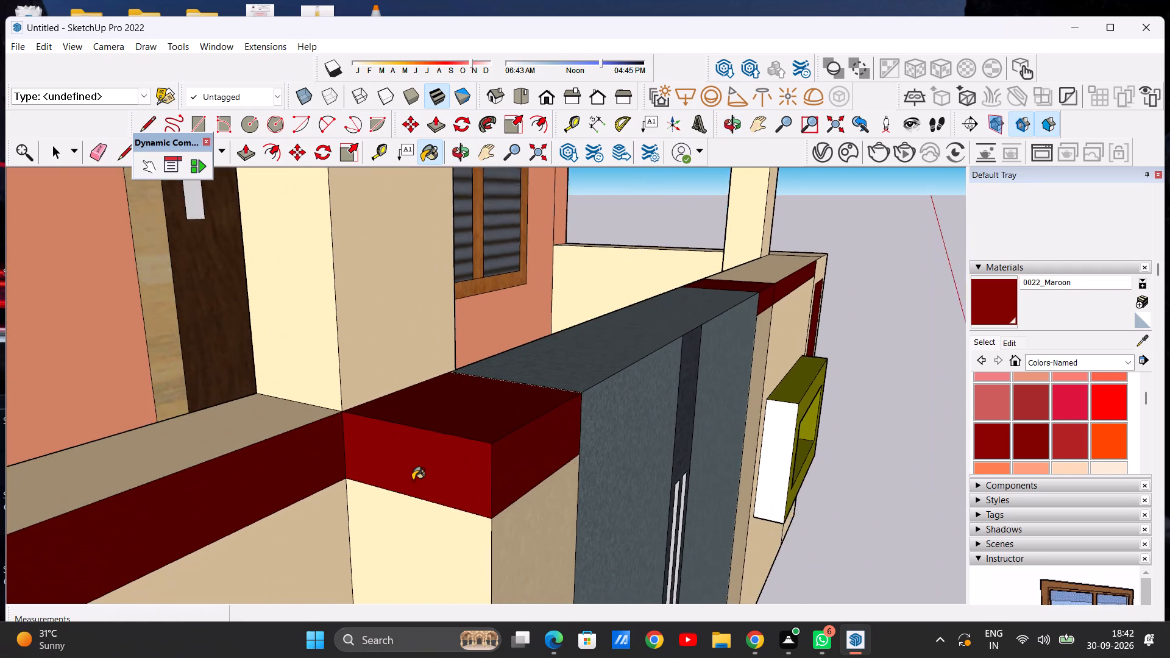
scroll(413, 480, "up", 1)
scroll(376, 481, "down", 20)
scroll(376, 481, "down", 11)
middle_click_drag(464, 474, 92, 470)
middle_click_drag(682, 516, 626, 565)
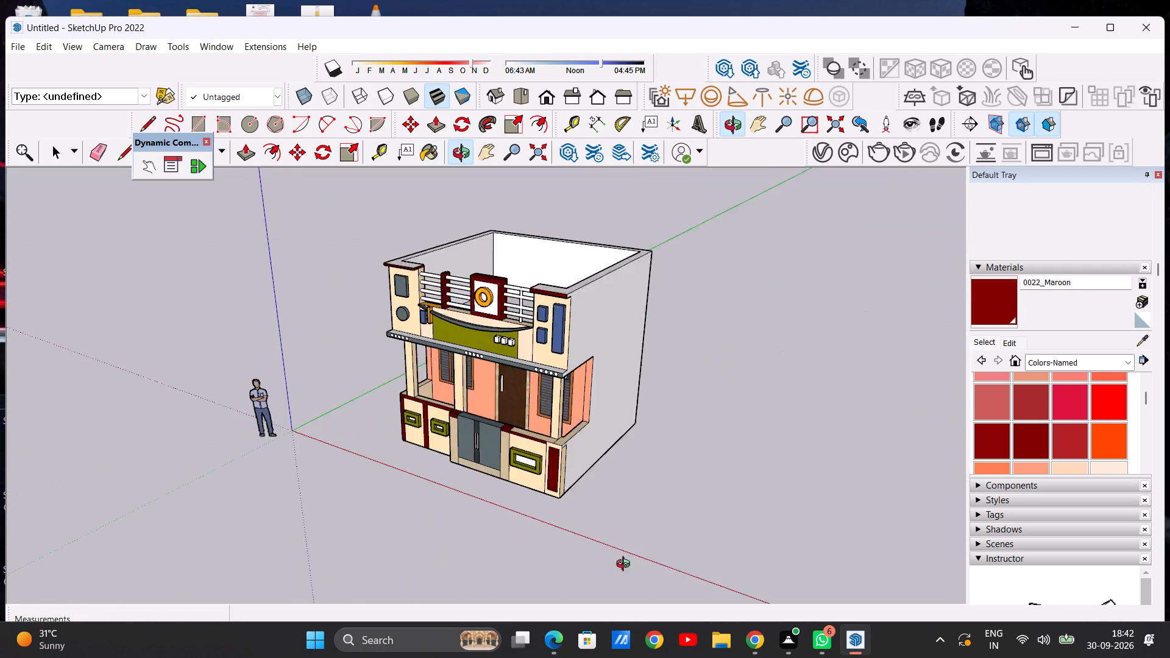
middle_click_drag(626, 565, 663, 600)
middle_click_drag(486, 270, 127, 283)
middle_click_drag(563, 334, 355, 278)
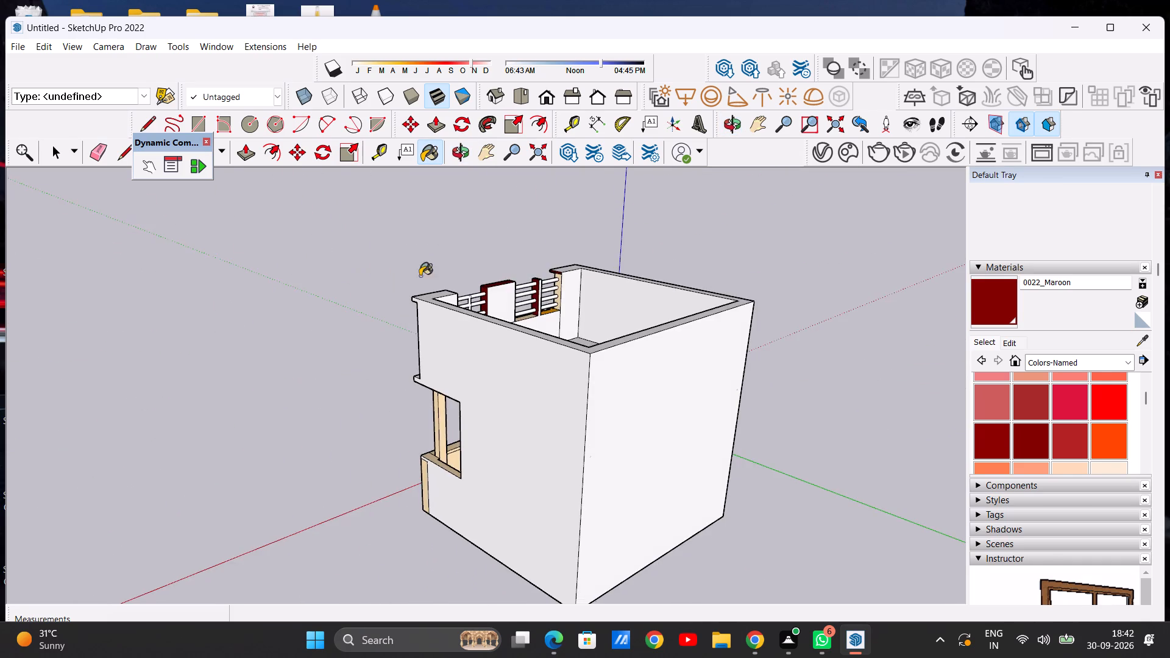
scroll(519, 287, "up", 11)
left_click(472, 309)
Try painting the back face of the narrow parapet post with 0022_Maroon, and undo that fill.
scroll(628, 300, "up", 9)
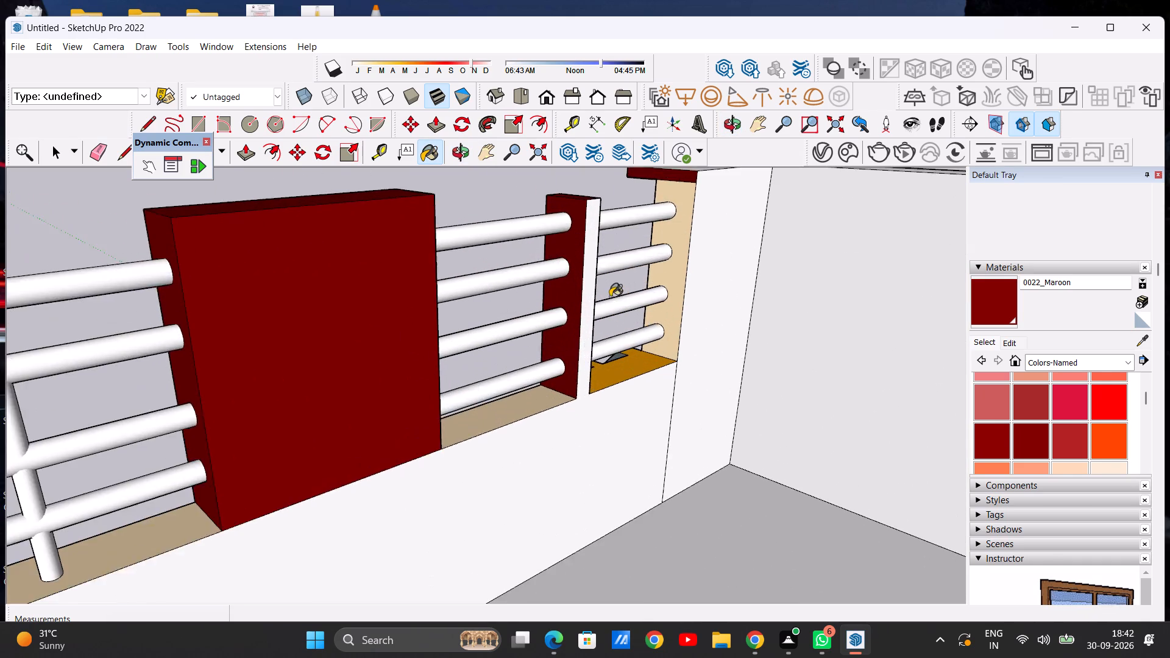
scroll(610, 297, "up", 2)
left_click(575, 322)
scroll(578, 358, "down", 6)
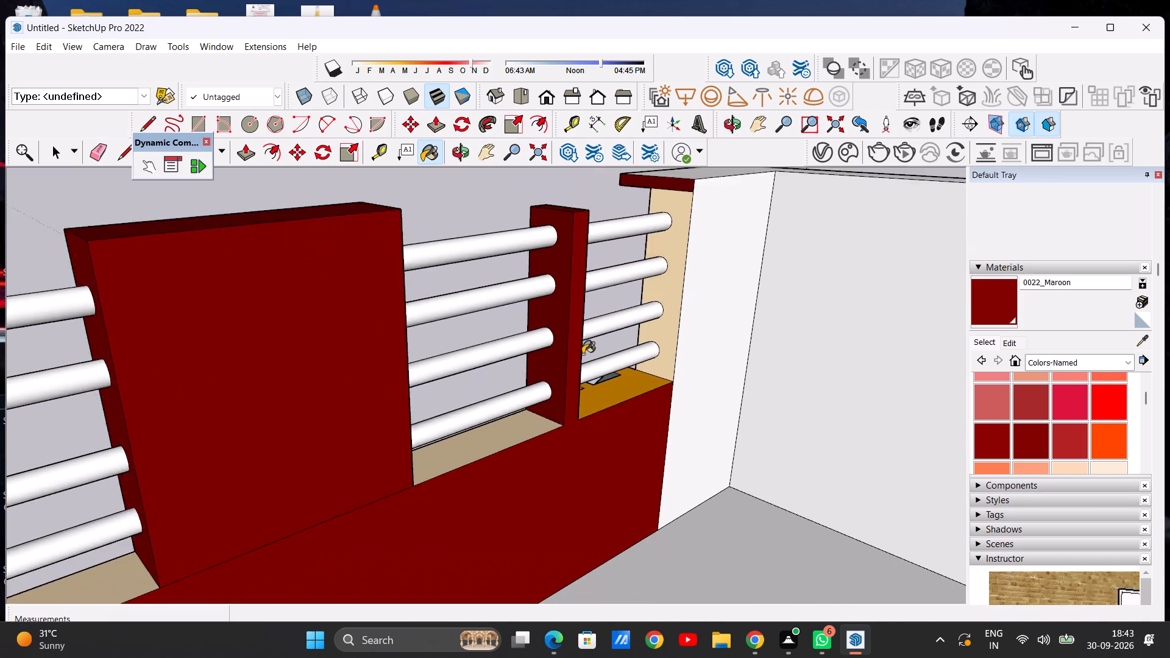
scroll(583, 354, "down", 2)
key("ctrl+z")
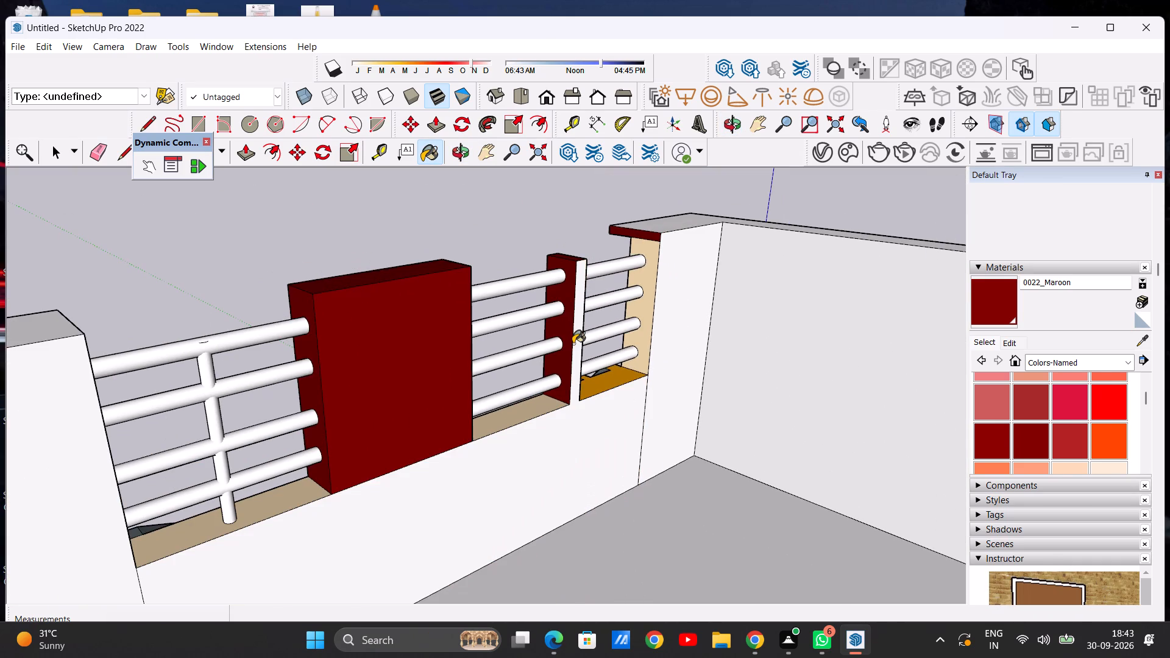
Draw a line about 3 1/2" long across the base of the narrow parapet post's back face, separating it from the wall below.
key("l")
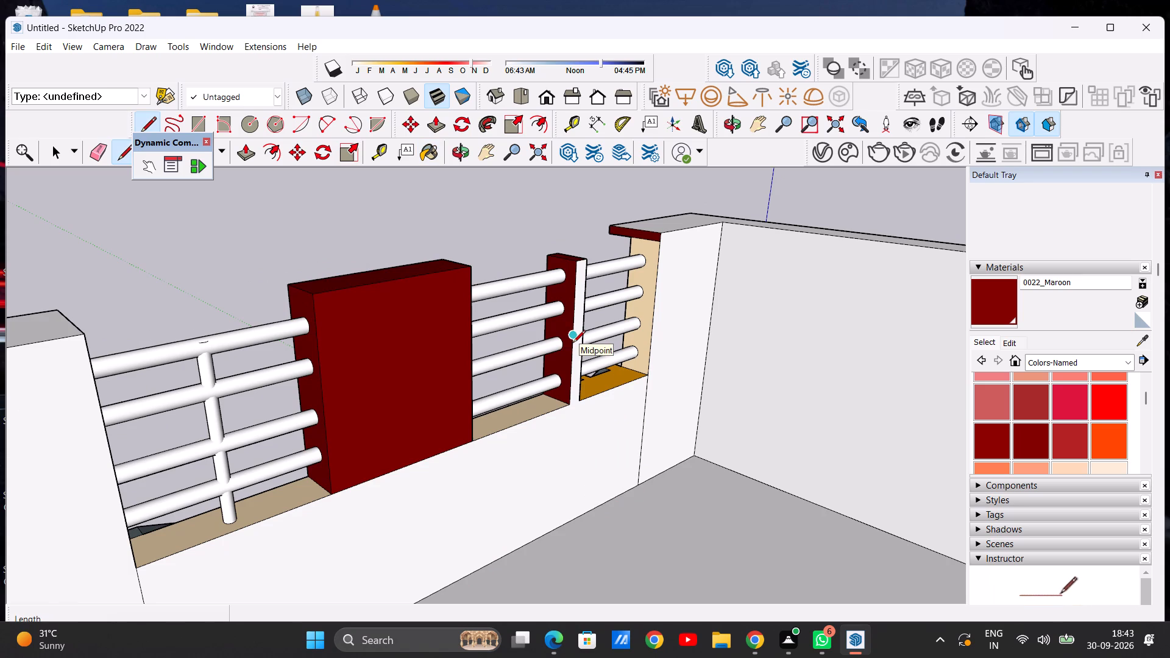
scroll(587, 405, "up", 13)
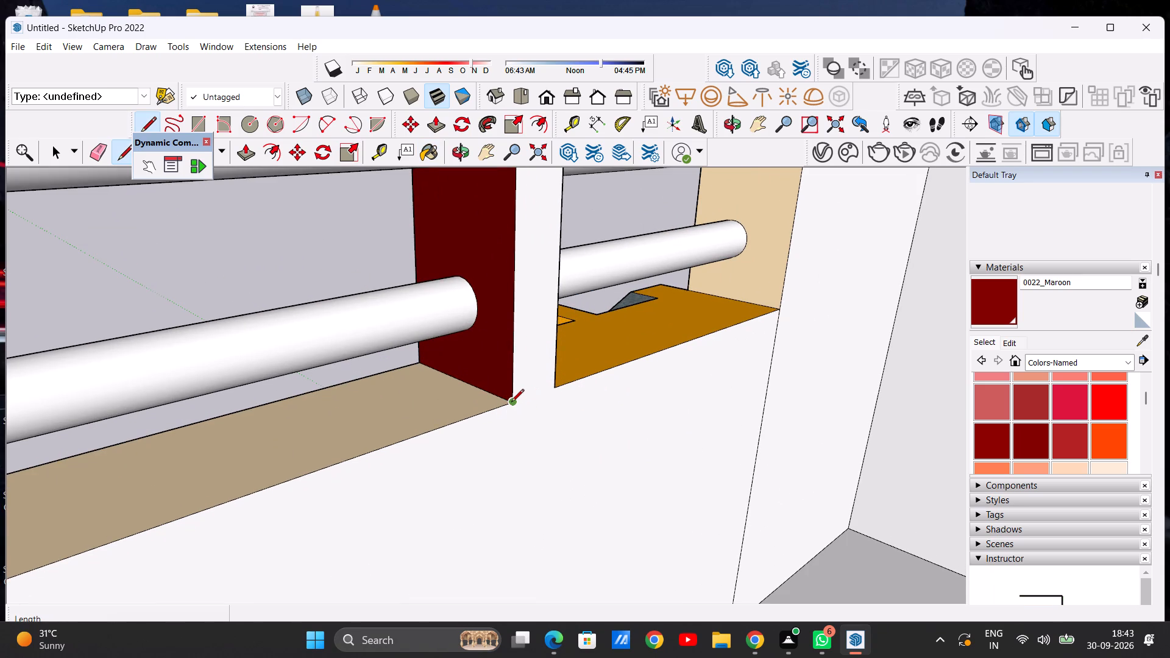
left_click(511, 403)
left_click(555, 391)
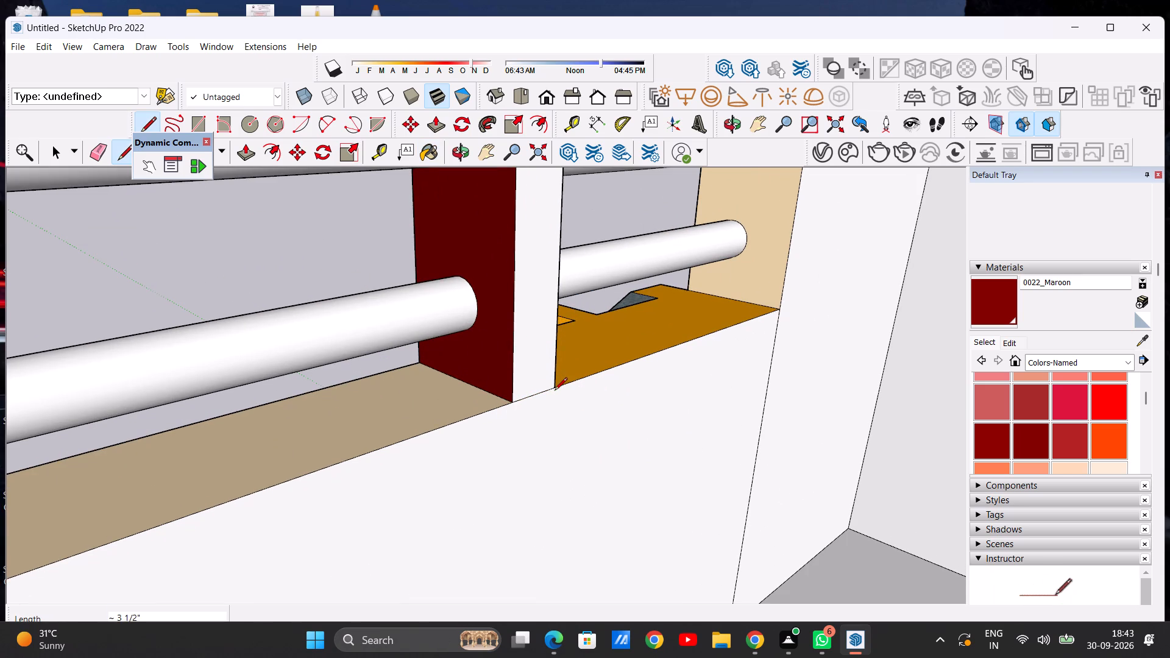
key("space")
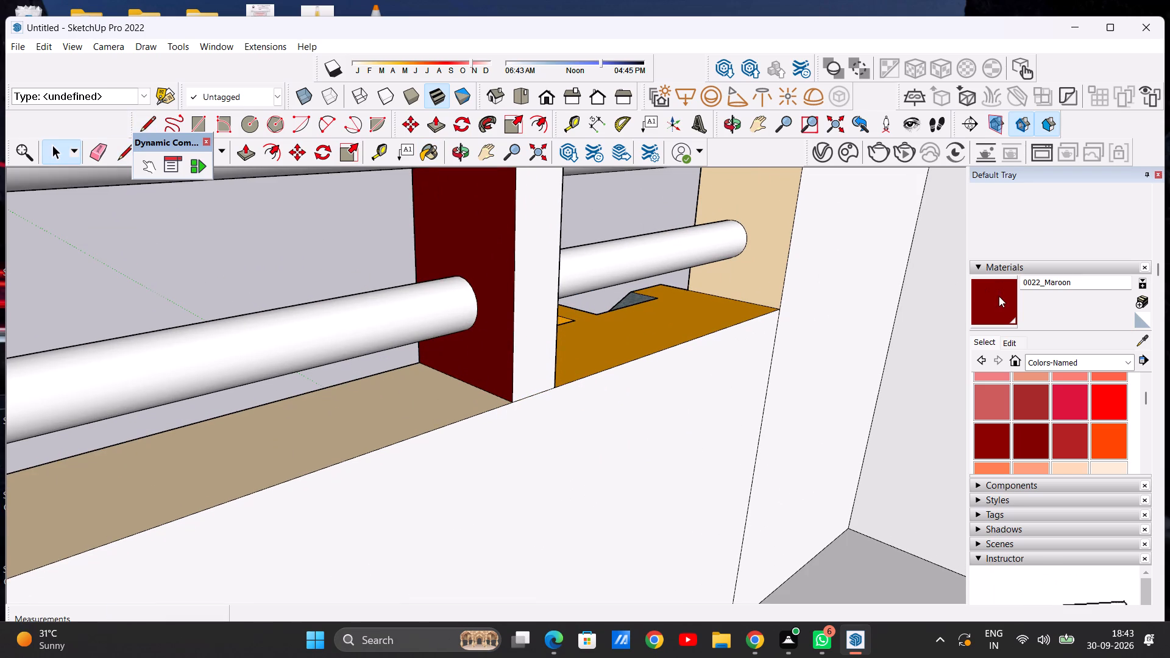
Paint the separated back face of the narrow parapet post with 0022_Maroon.
left_click(999, 296)
left_click(542, 298)
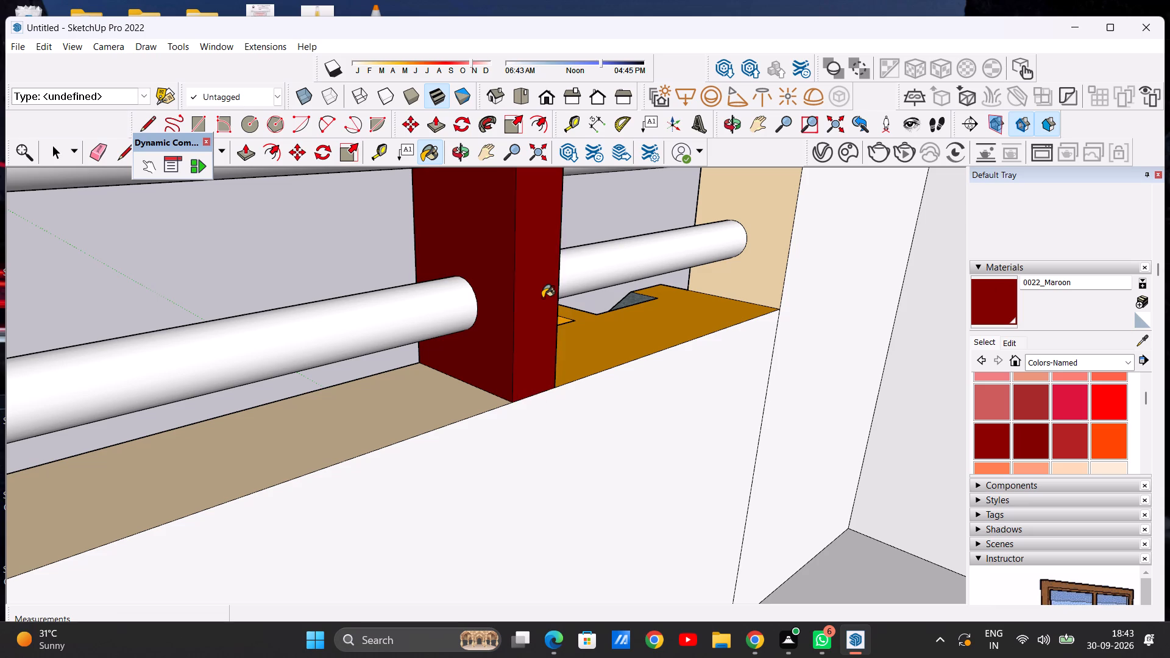
key("space")
Examine the painted front elevation as a whole from eye level and from above, checking for unpainted faces.
scroll(550, 304, "down", 20)
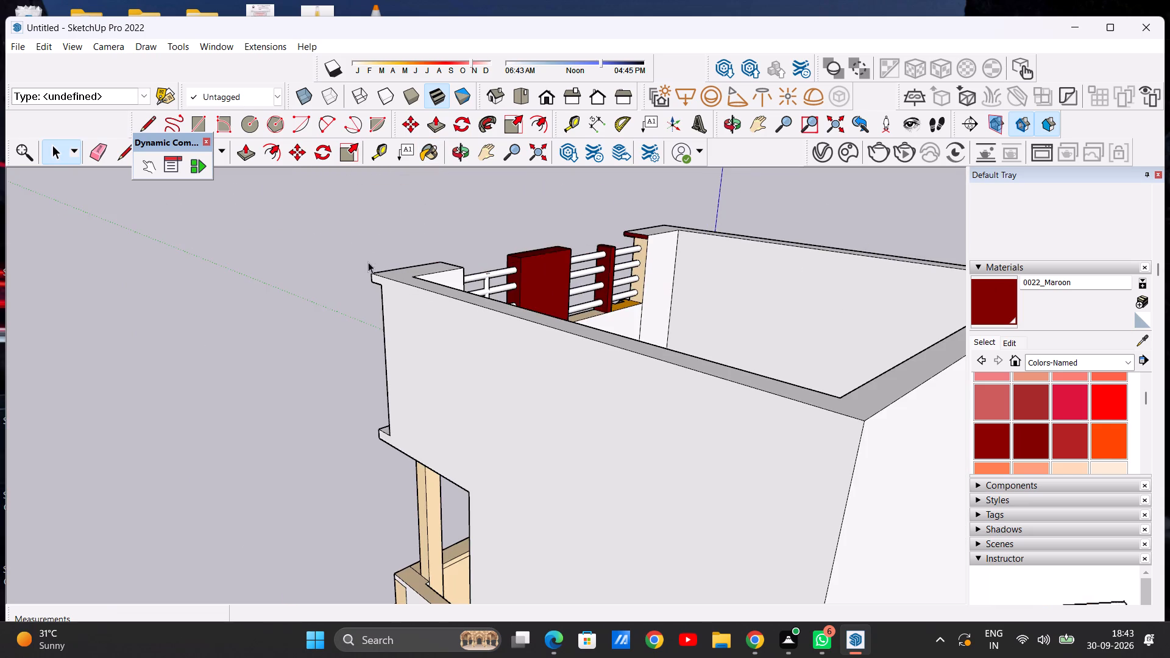
middle_click_drag(368, 262, 727, 262)
middle_click_drag(411, 265, 698, 221)
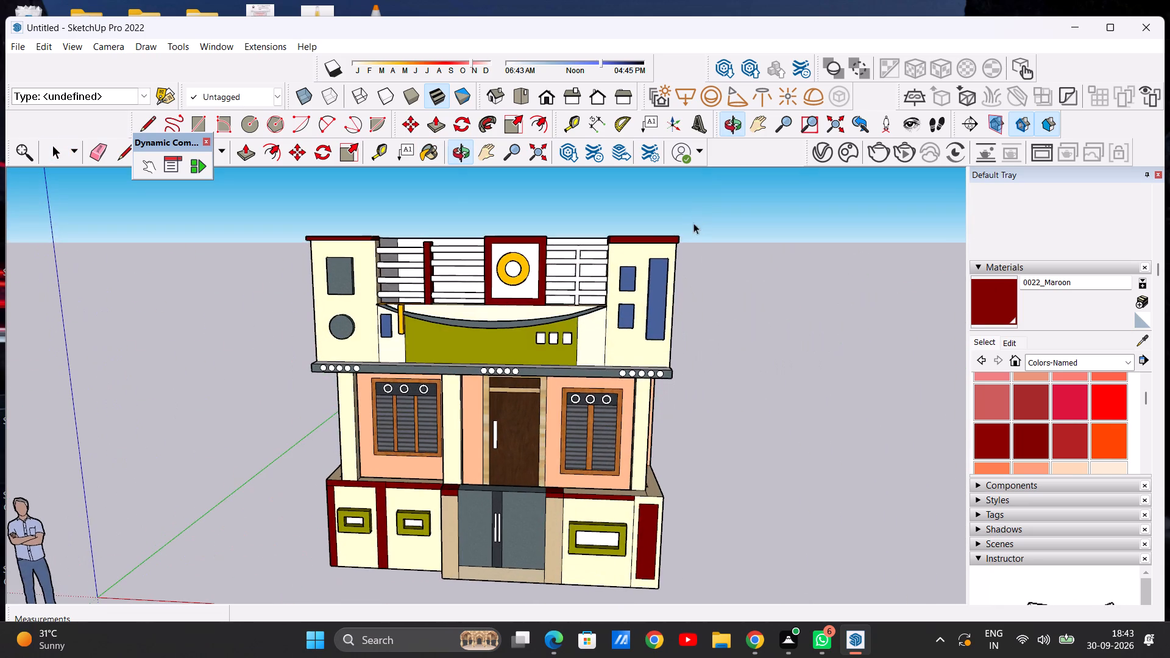
scroll(518, 310, "down", 7)
scroll(339, 375, "up", 6)
scroll(339, 375, "down", 5)
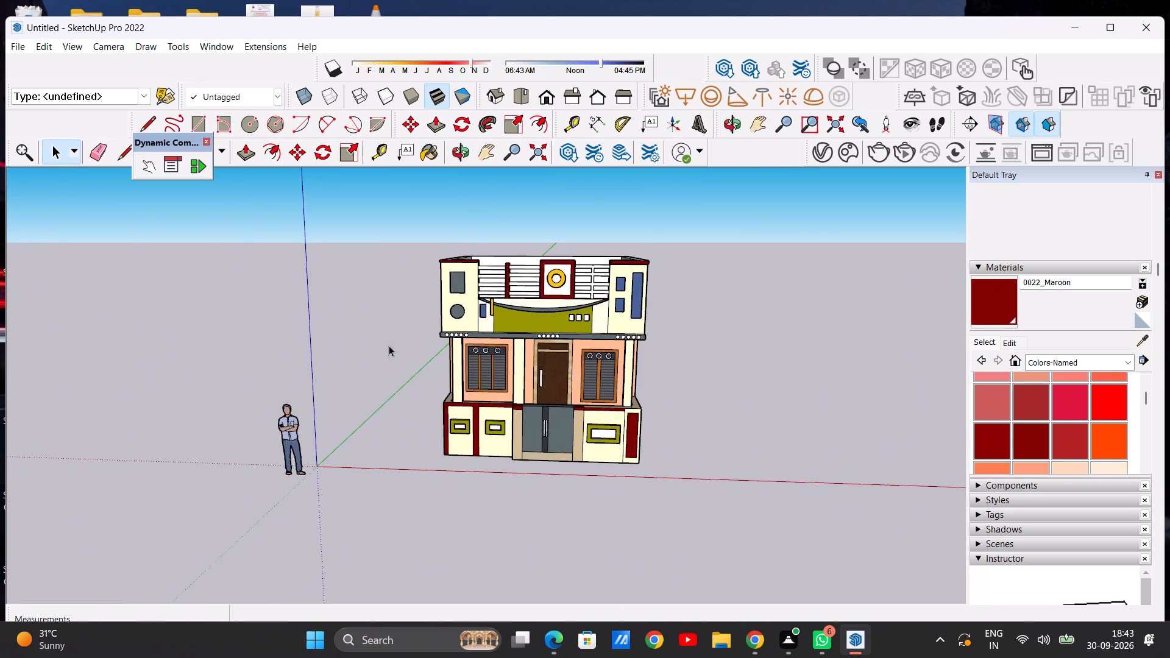
scroll(622, 279, "up", 6)
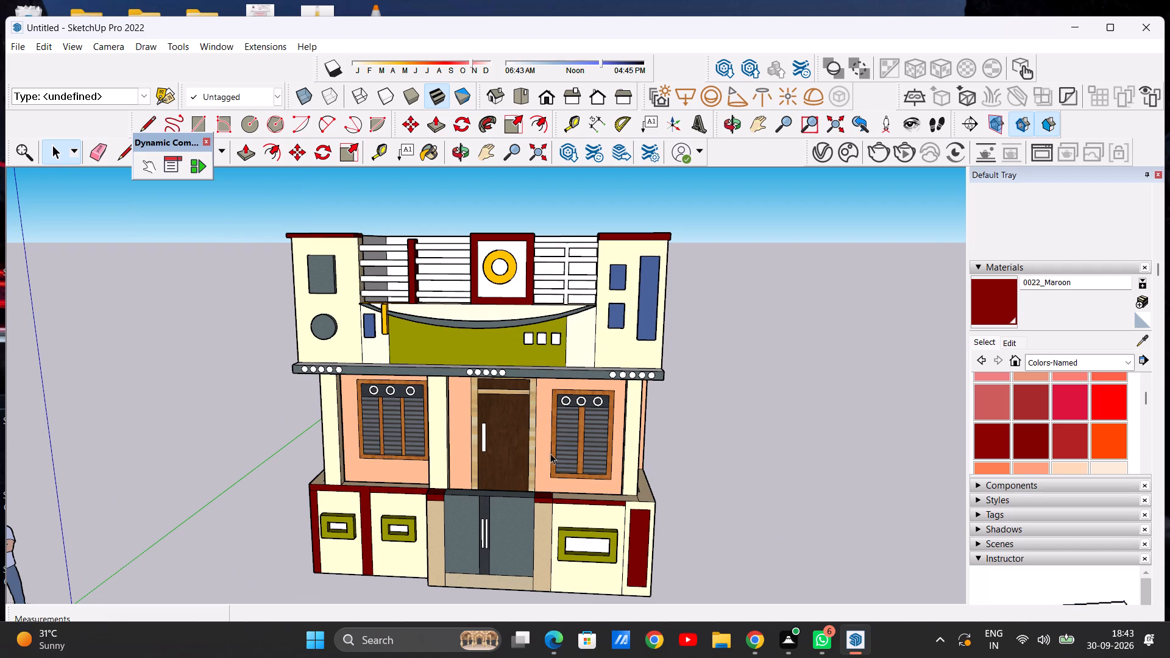
scroll(555, 377, "down", 5)
middle_click_drag(520, 473, 535, 363)
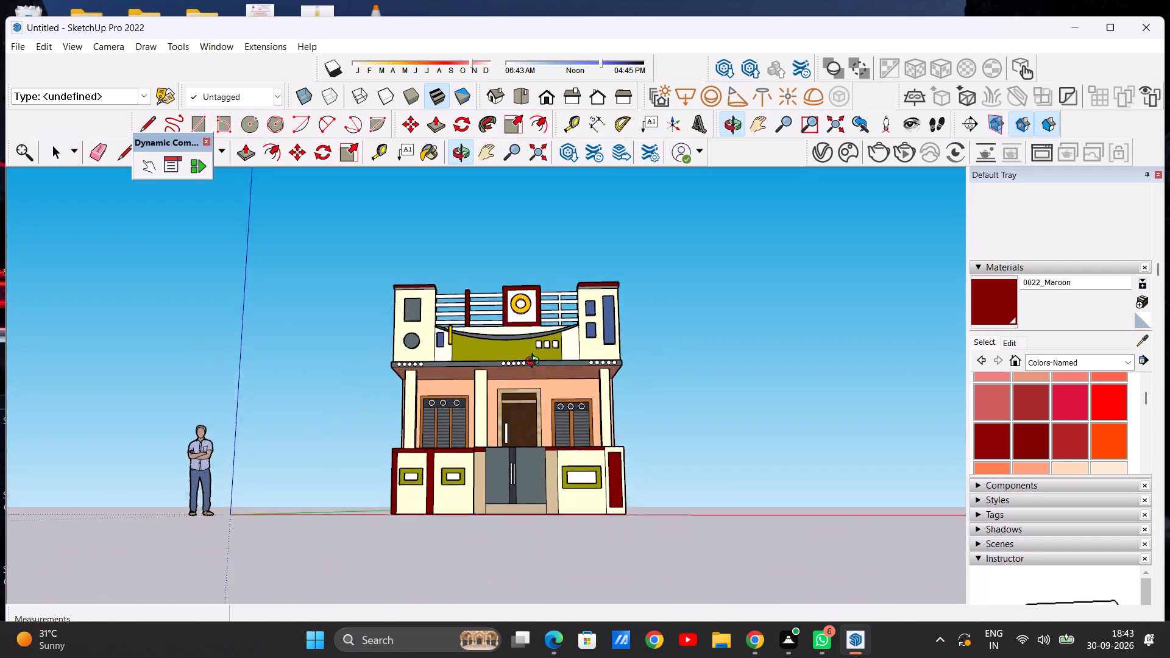
middle_click_drag(535, 363, 530, 441)
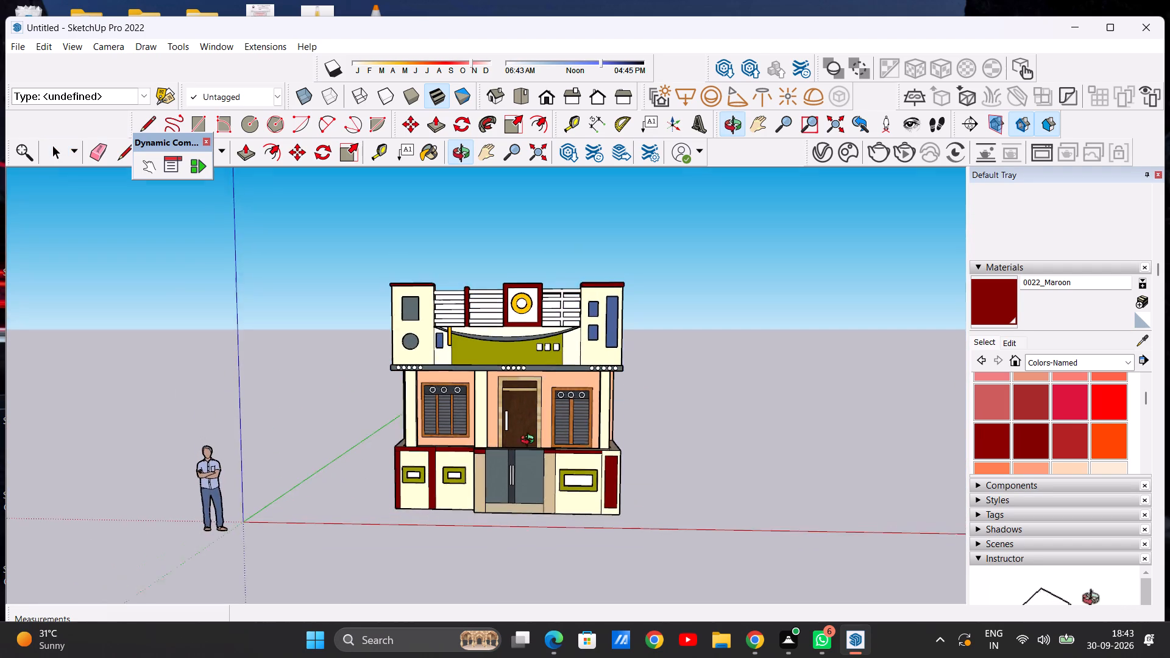
middle_click_drag(530, 441, 528, 453)
scroll(496, 366, "up", 6)
middle_click_drag(483, 386, 487, 543)
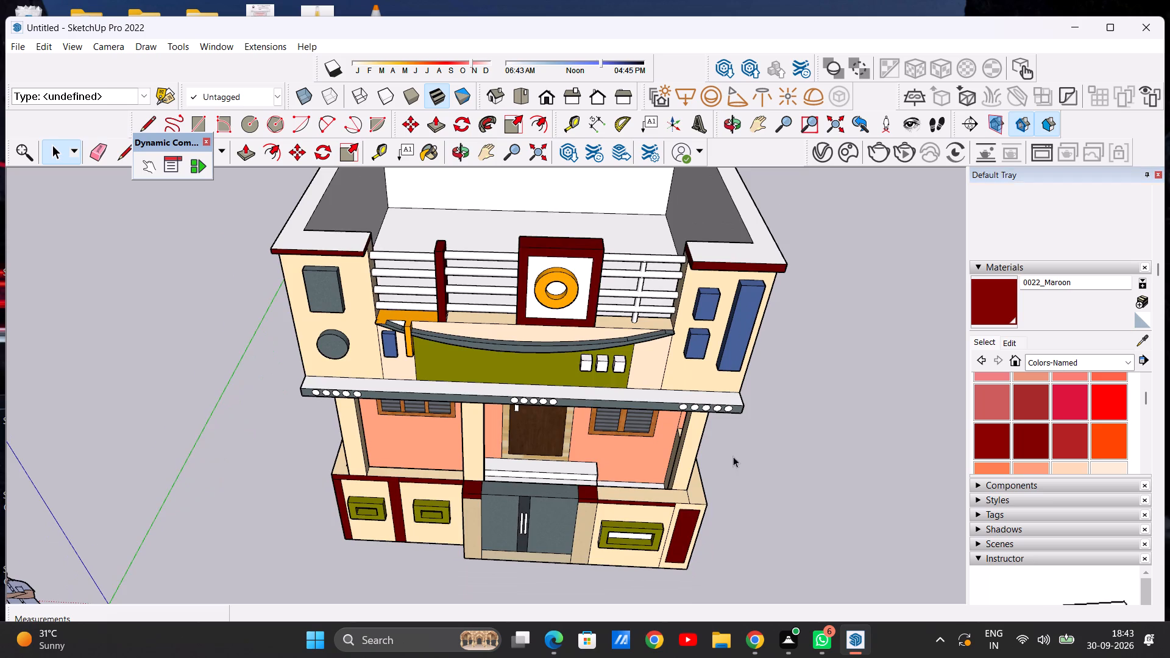
scroll(725, 456, "up", 6)
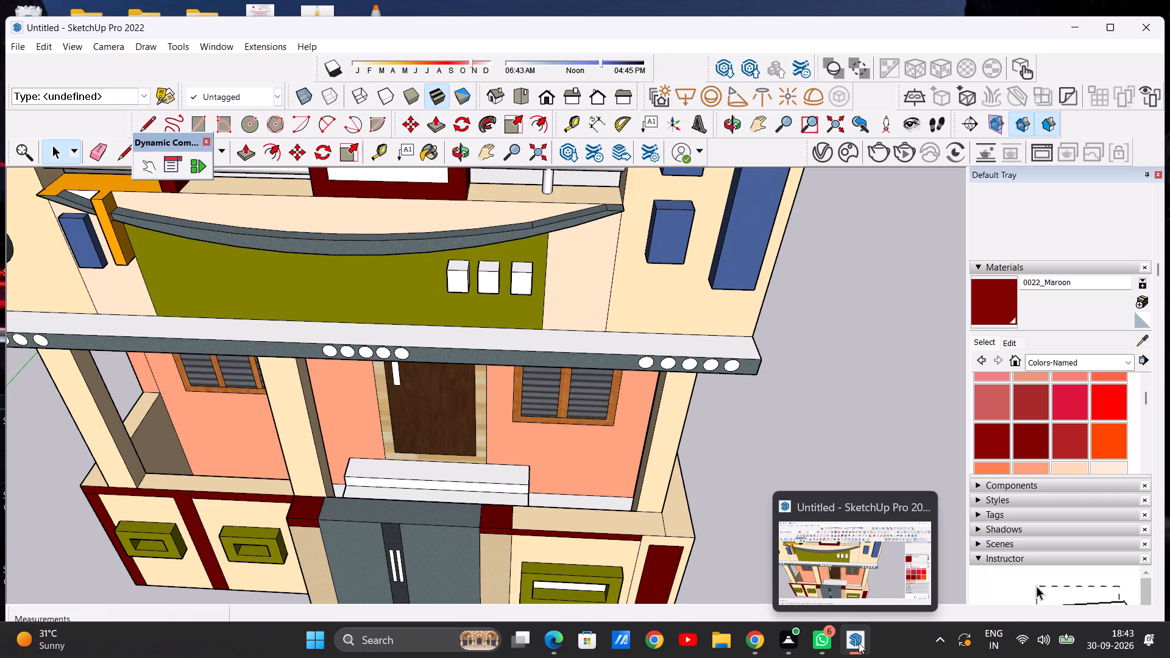
left_click(832, 570)
scroll(657, 408, "down", 11)
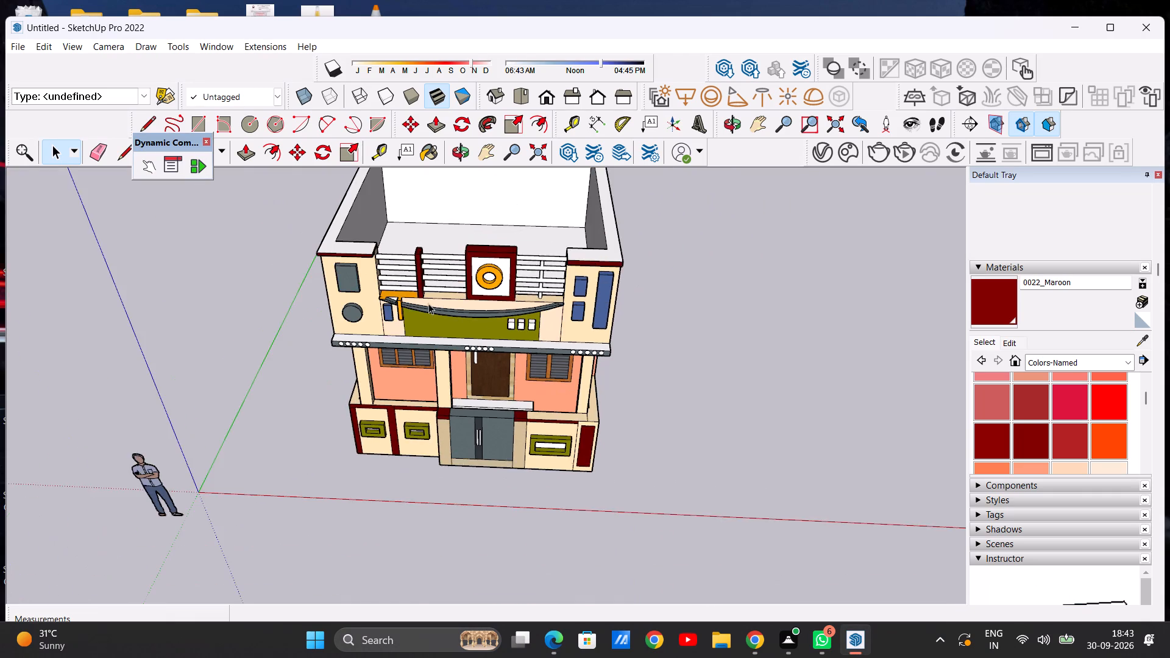
scroll(428, 303, "up", 7)
scroll(489, 306, "down", 9)
Paint the white handle of the main entrance door with the Wood Bamboo material.
middle_click_drag(505, 391, 458, 288)
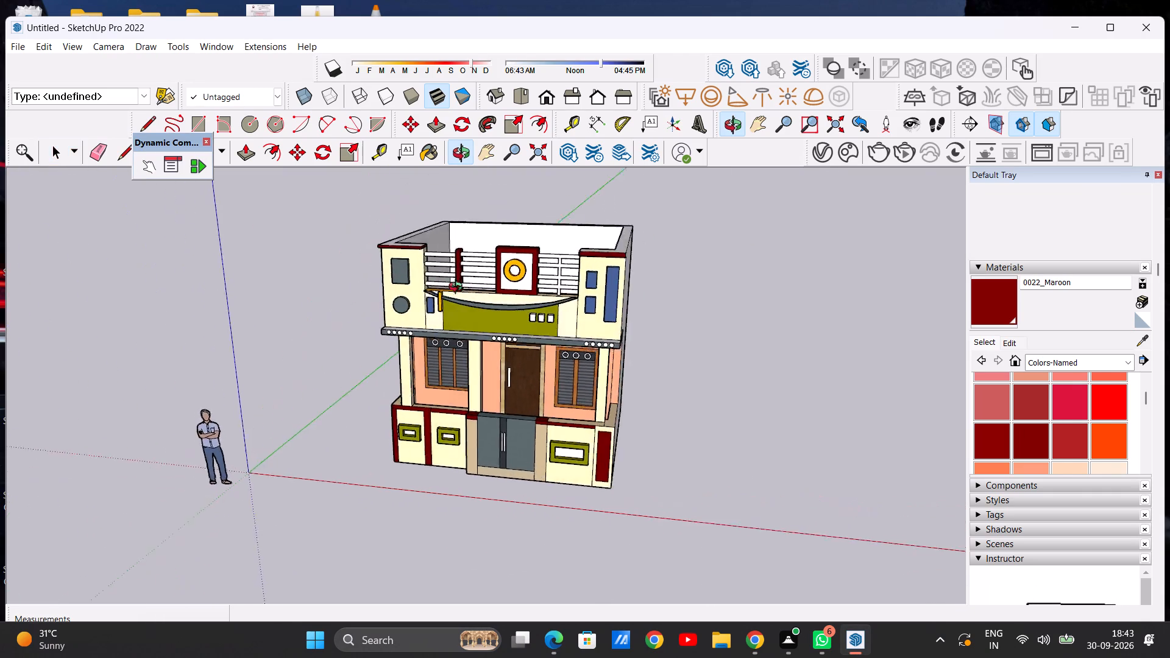
middle_click_drag(458, 288, 330, 279)
scroll(495, 396, "up", 8)
scroll(640, 387, "up", 6)
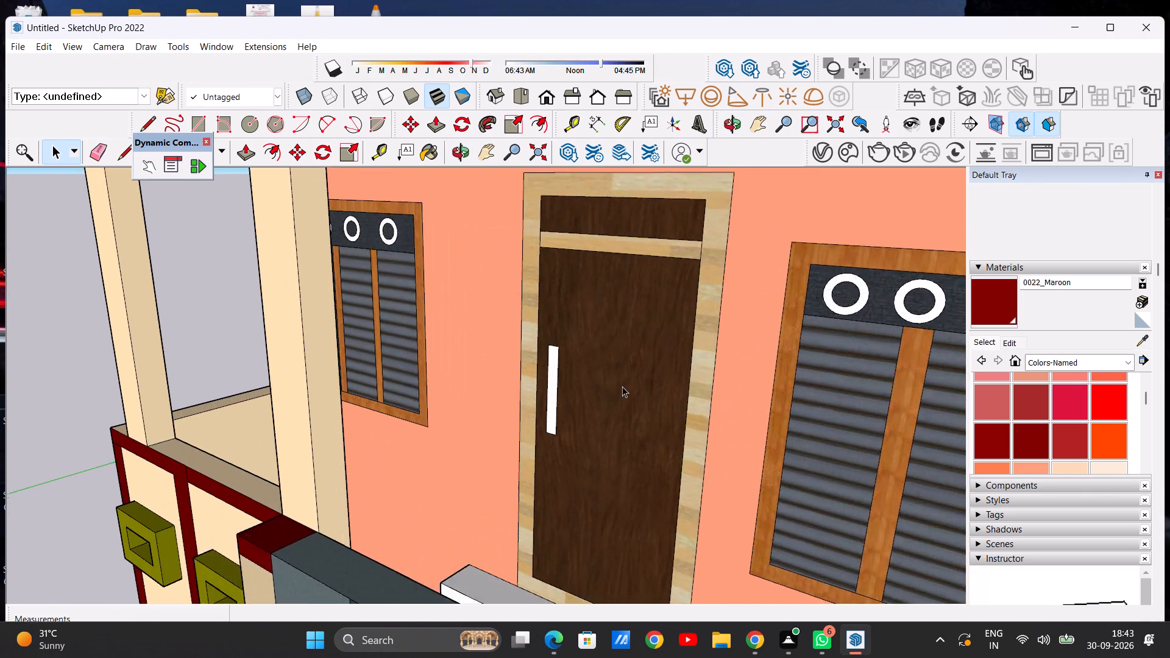
scroll(622, 386, "up", 7)
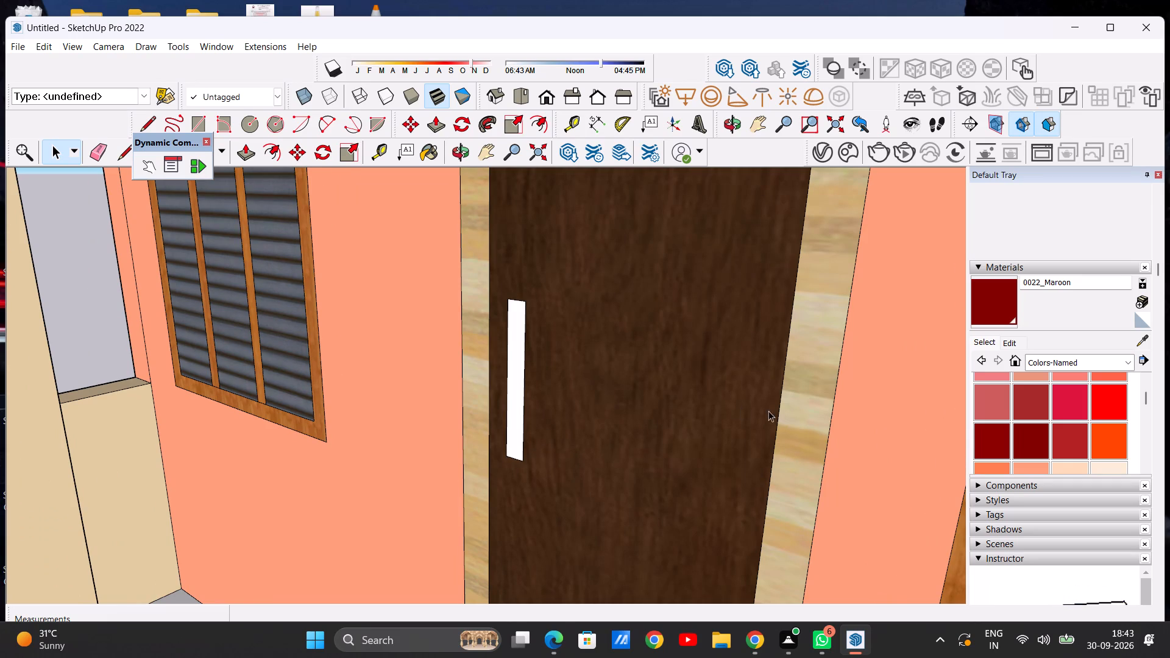
left_click(1126, 361)
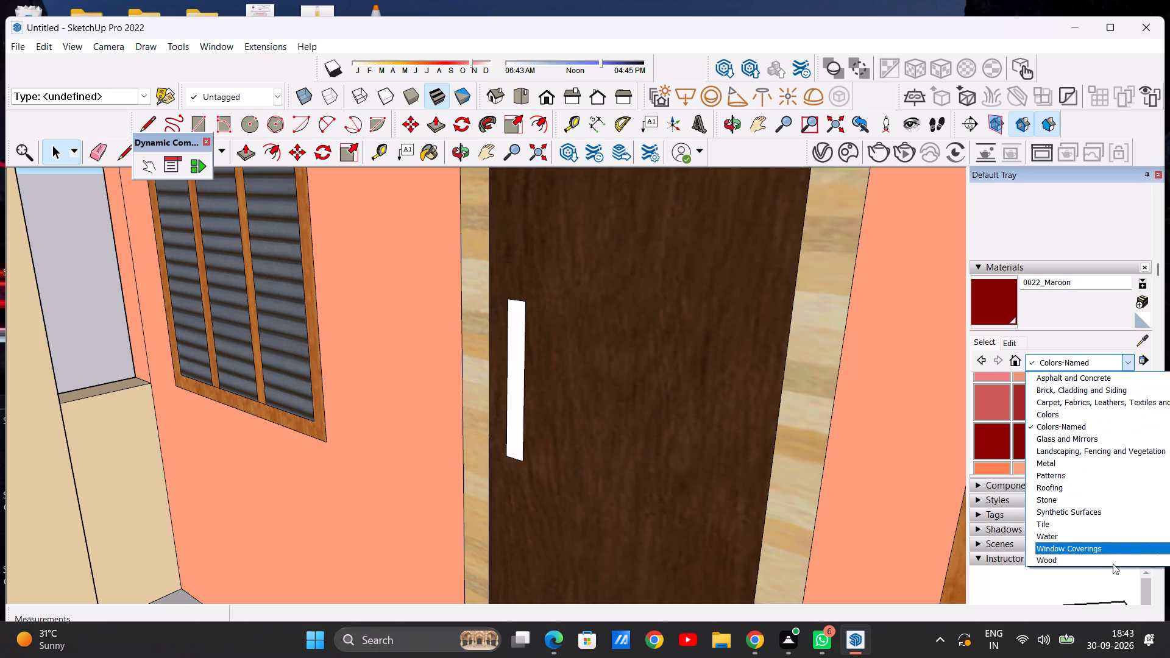
left_click(1064, 564)
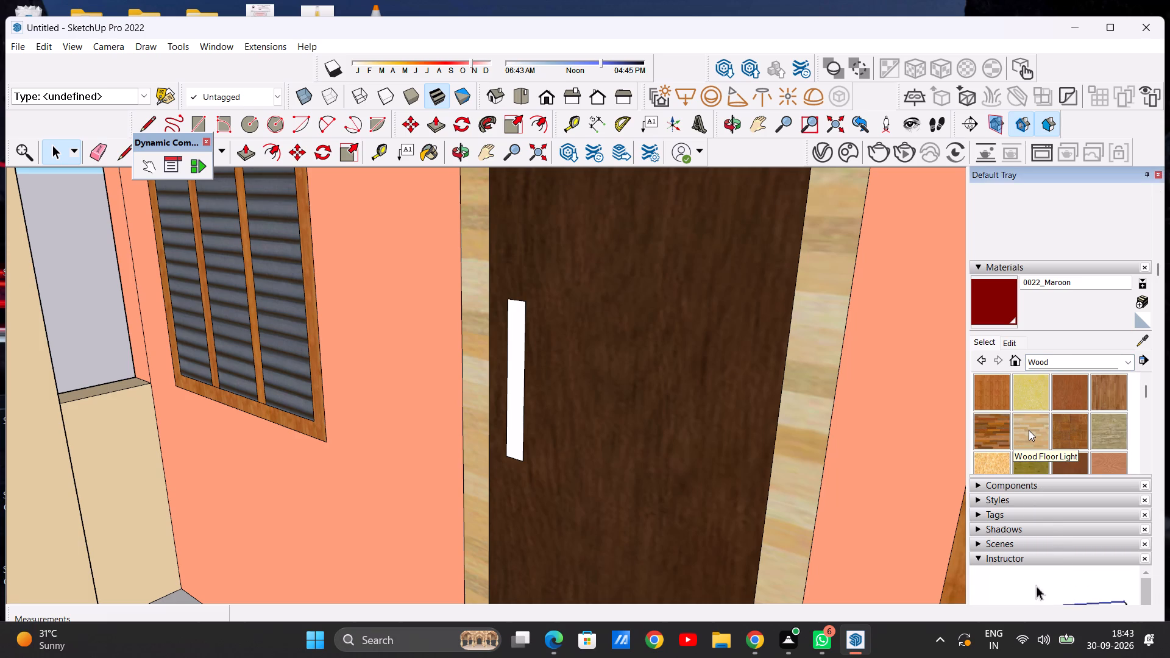
left_click(1029, 430)
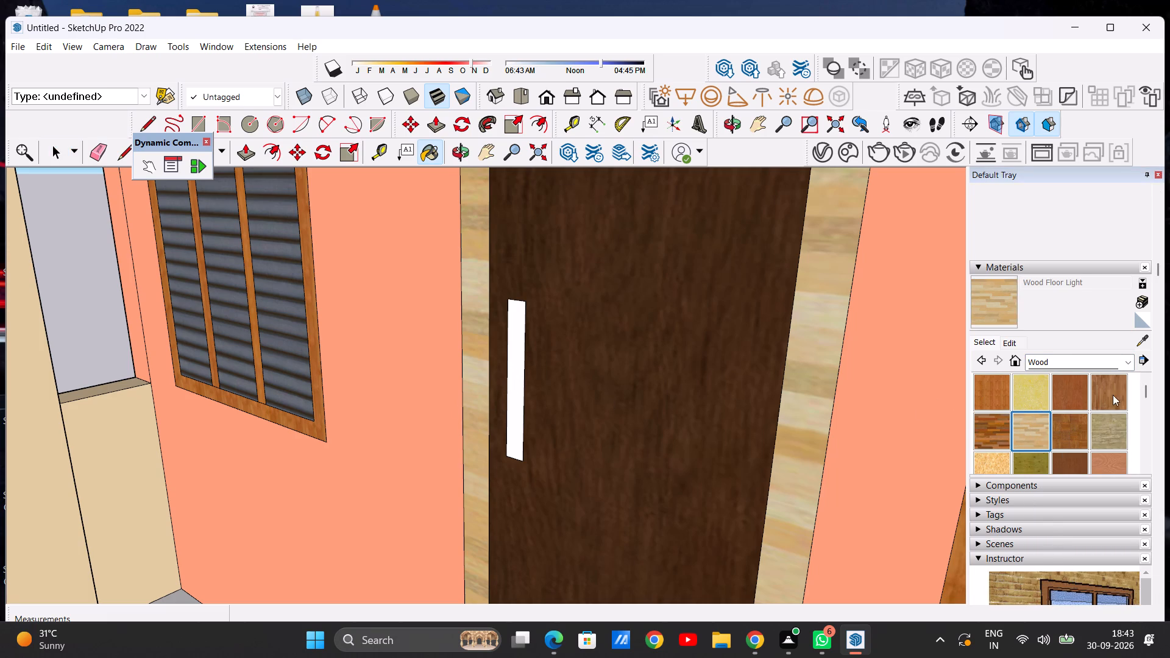
left_click(986, 391)
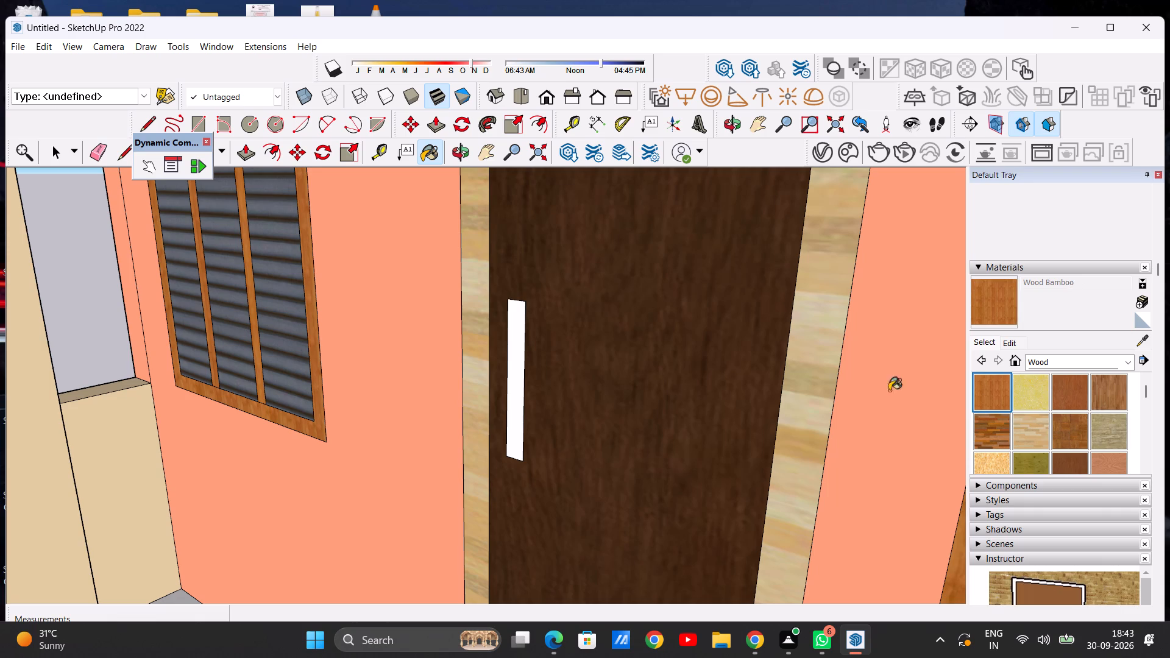
left_click(512, 372)
Examine the facade from the front, at an angle and from above, checking for remaining unpainted faces.
scroll(583, 377, "down", 10)
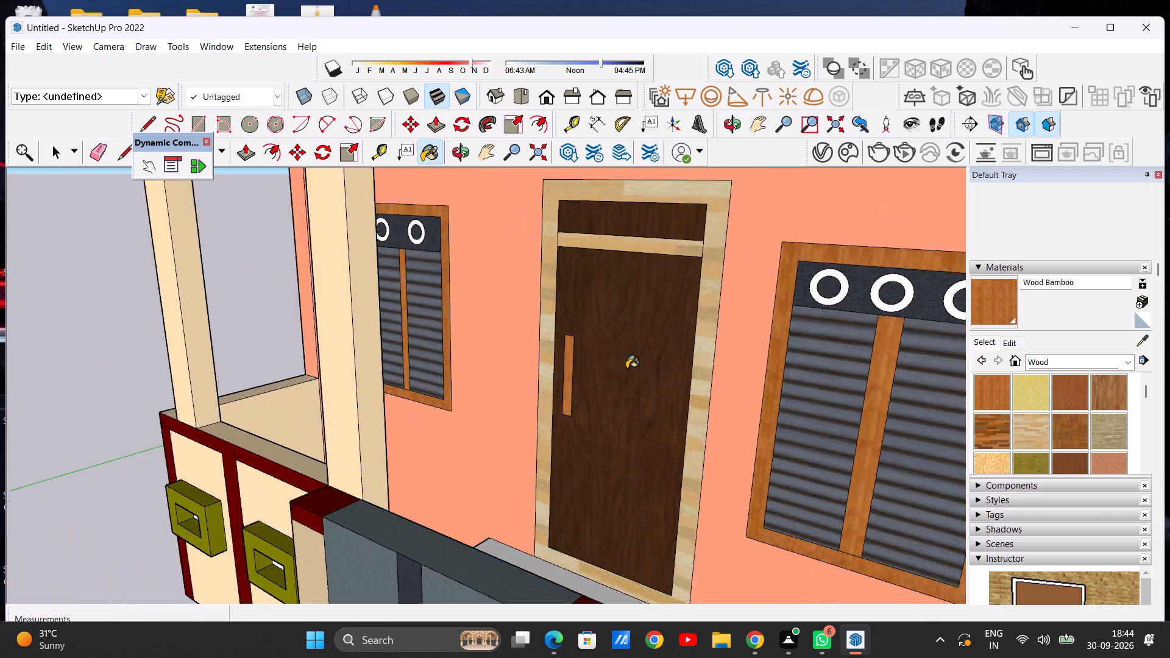
scroll(626, 369, "down", 2)
middle_click_drag(525, 392, 715, 339)
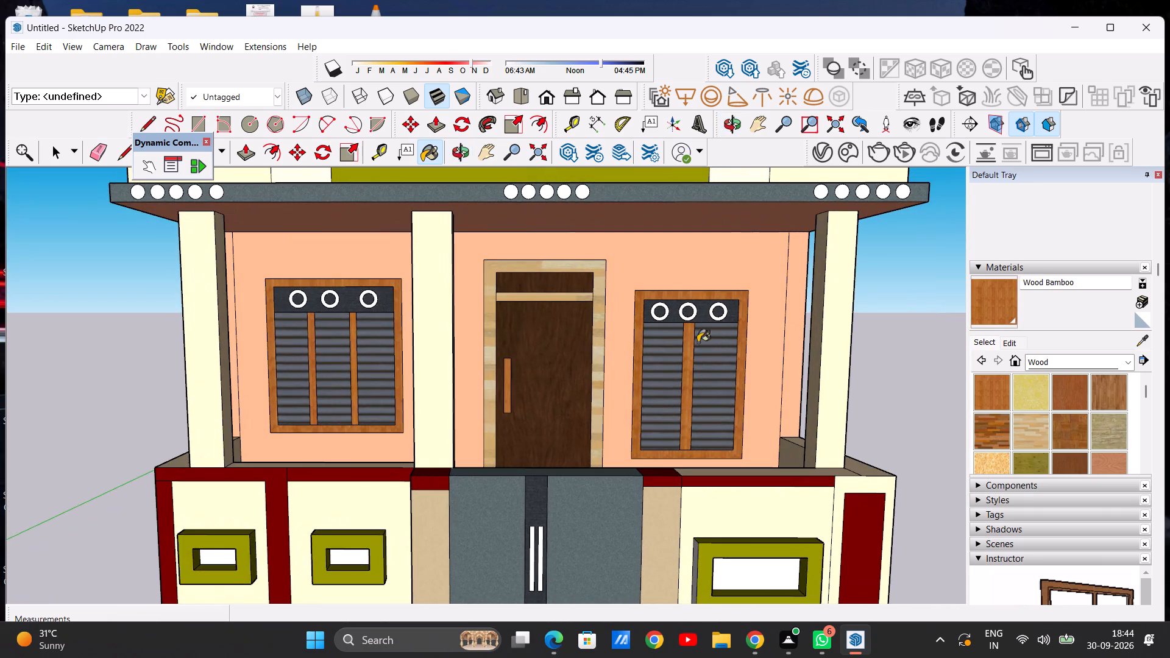
scroll(525, 374, "down", 12)
scroll(582, 351, "up", 4)
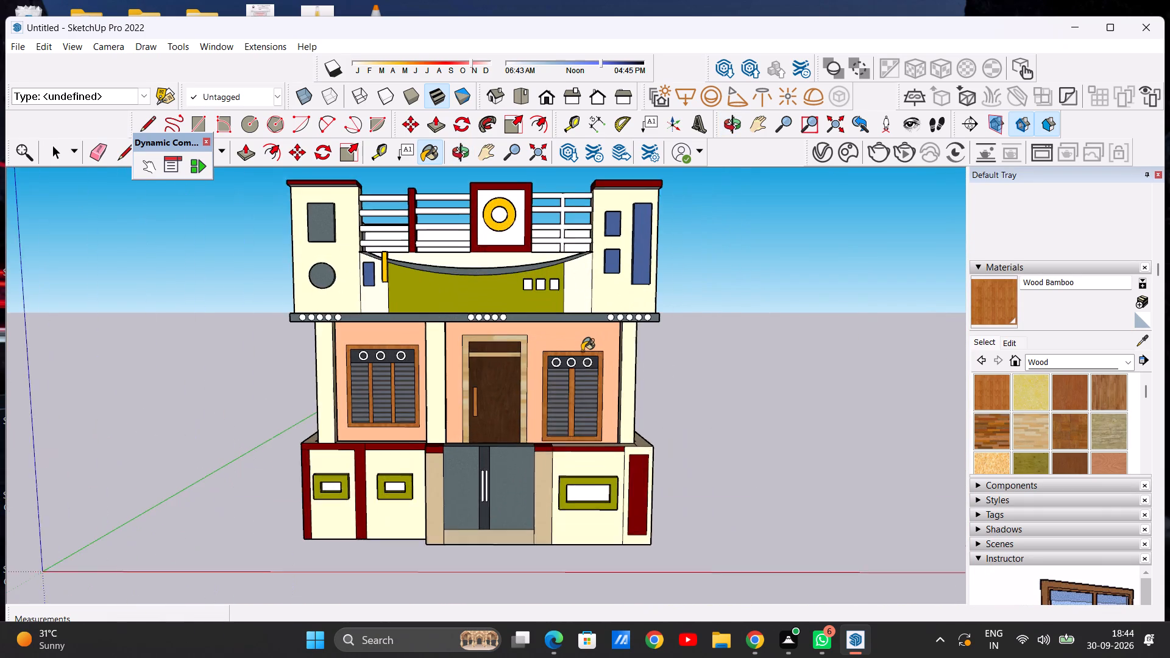
scroll(582, 351, "up", 2)
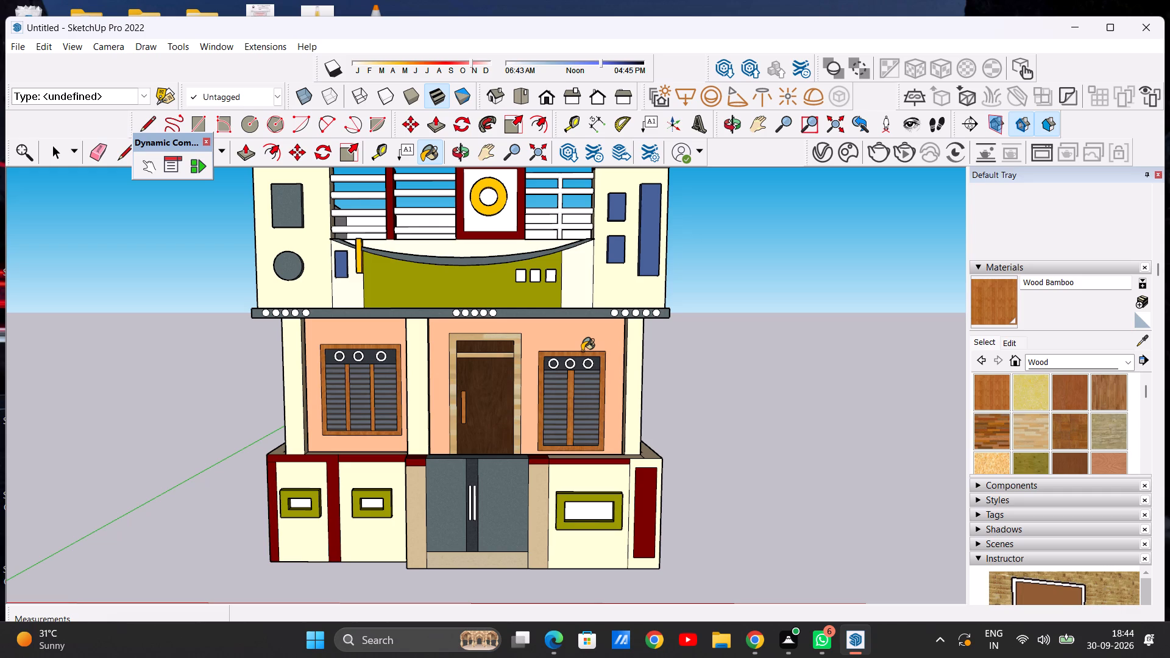
key("space")
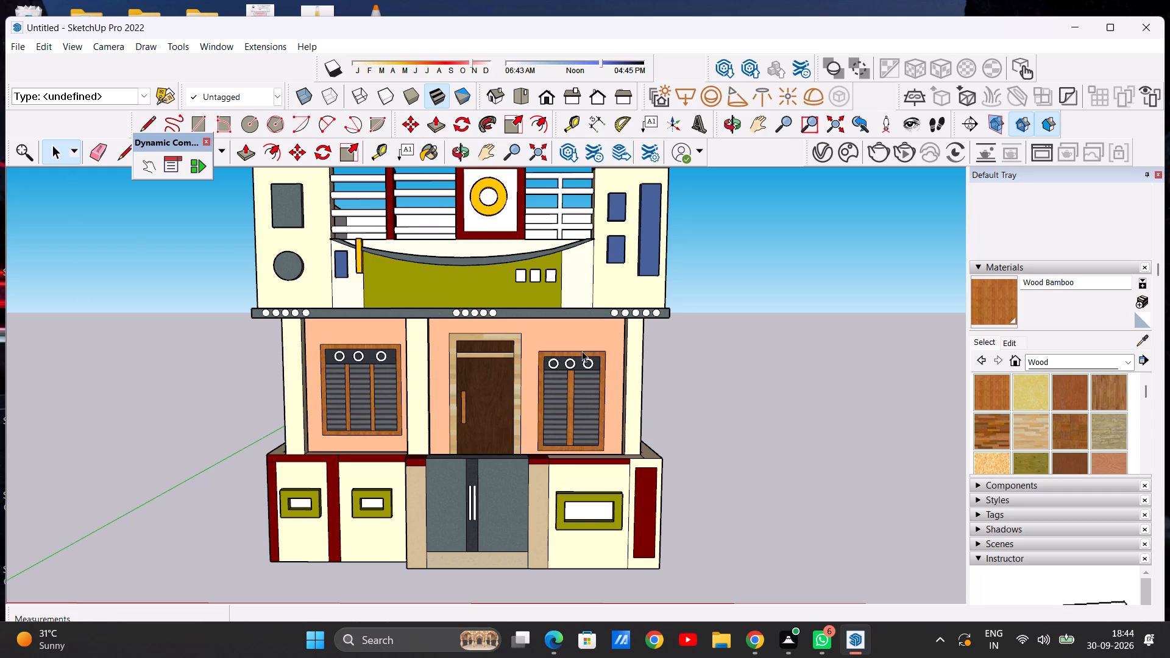
scroll(586, 351, "down", 5)
scroll(590, 259, "up", 6)
scroll(529, 406, "up", 1)
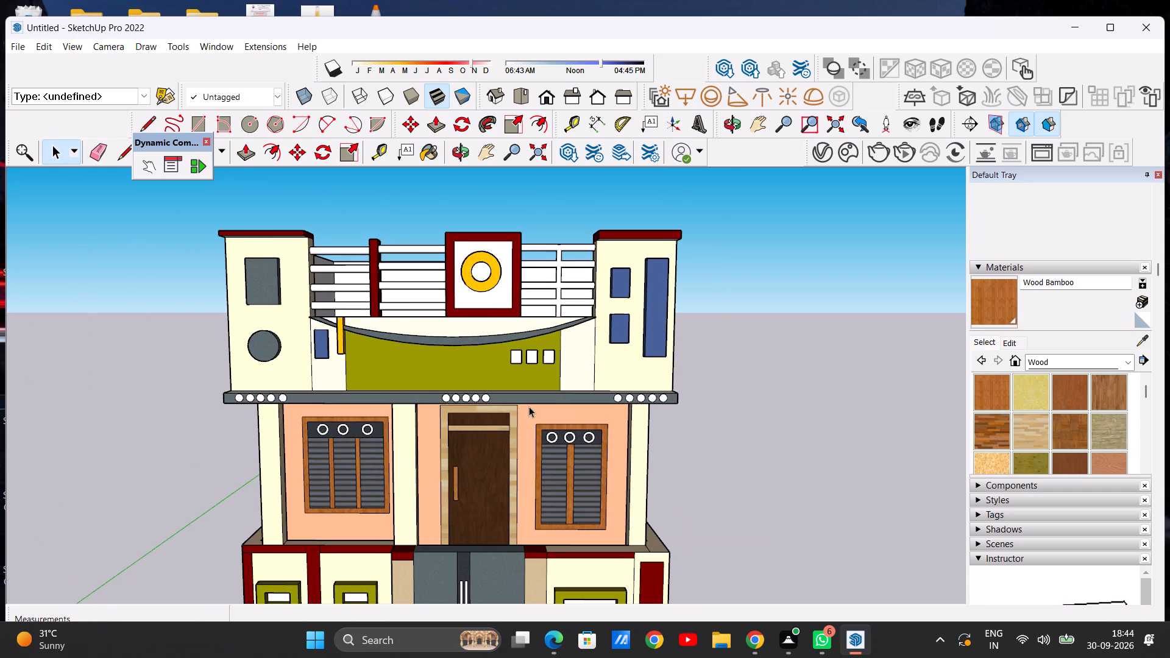
scroll(529, 406, "up", 1)
scroll(522, 389, "down", 9)
scroll(584, 498, "up", 2)
middle_click_drag(570, 504, 431, 479)
scroll(516, 538, "up", 7)
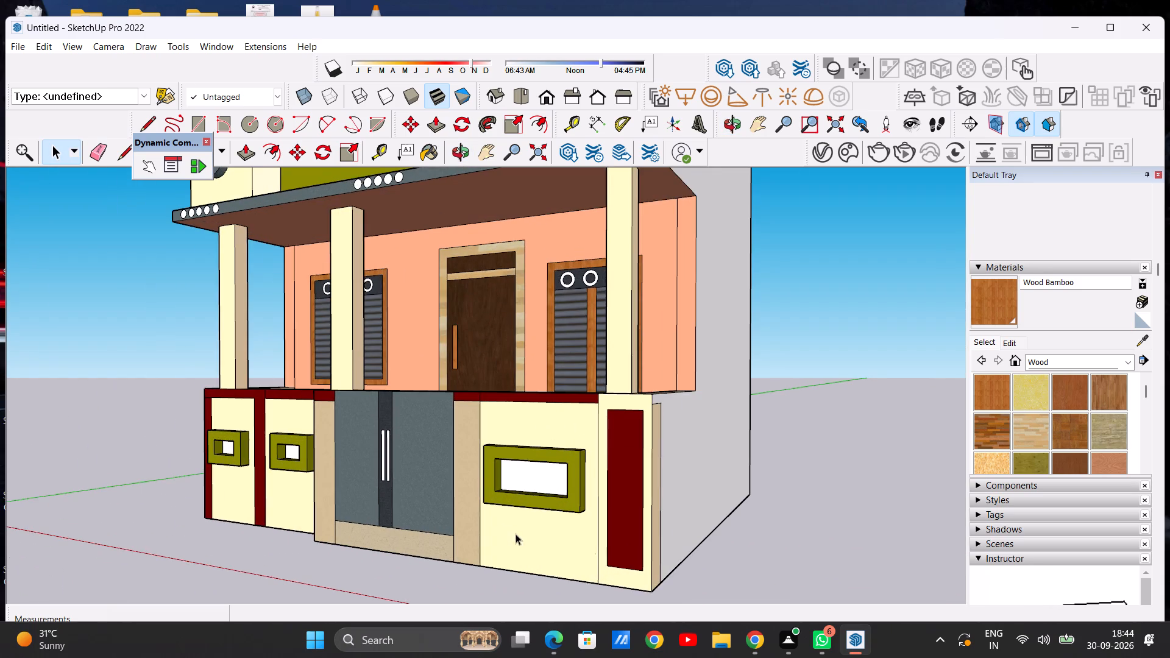
scroll(572, 484, "down", 7)
middle_click_drag(480, 460, 579, 657)
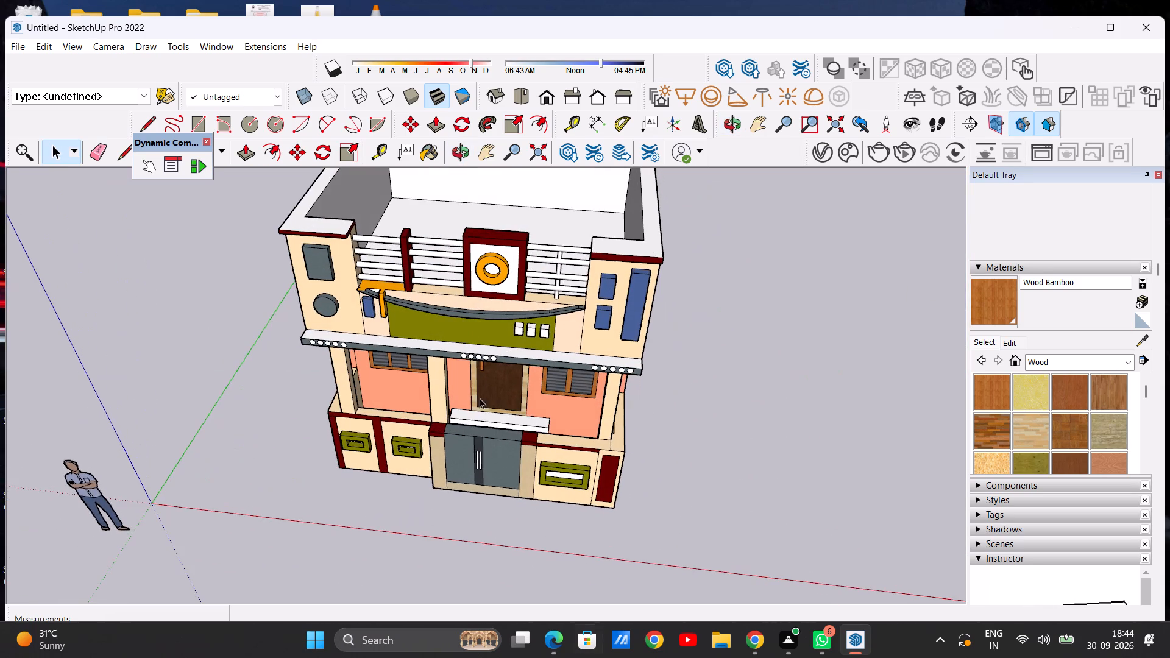
Paint the white top face of the projecting slab above the porch with Formica Speckled Grey.
scroll(591, 353, "up", 10)
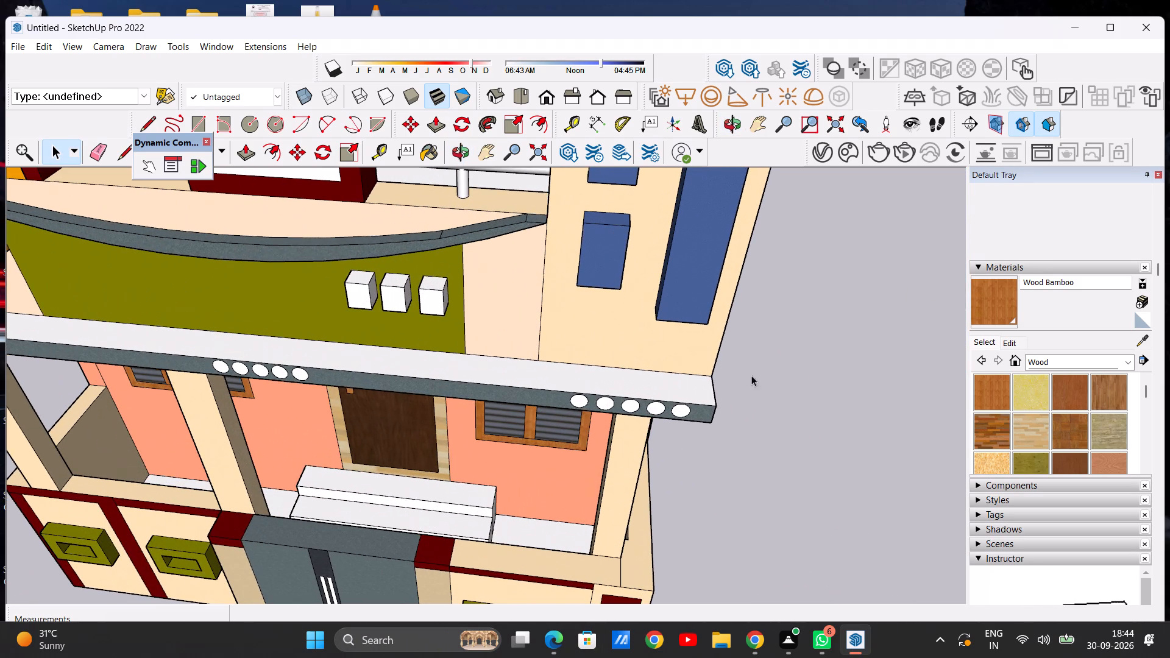
left_click(1129, 367)
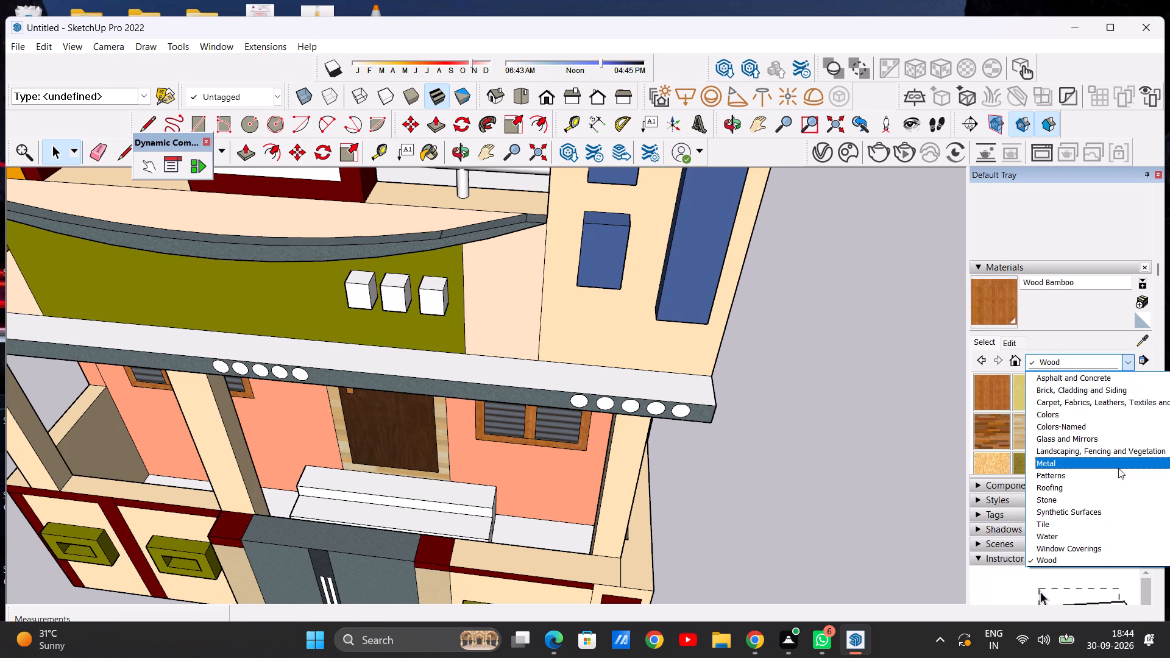
left_click(1091, 514)
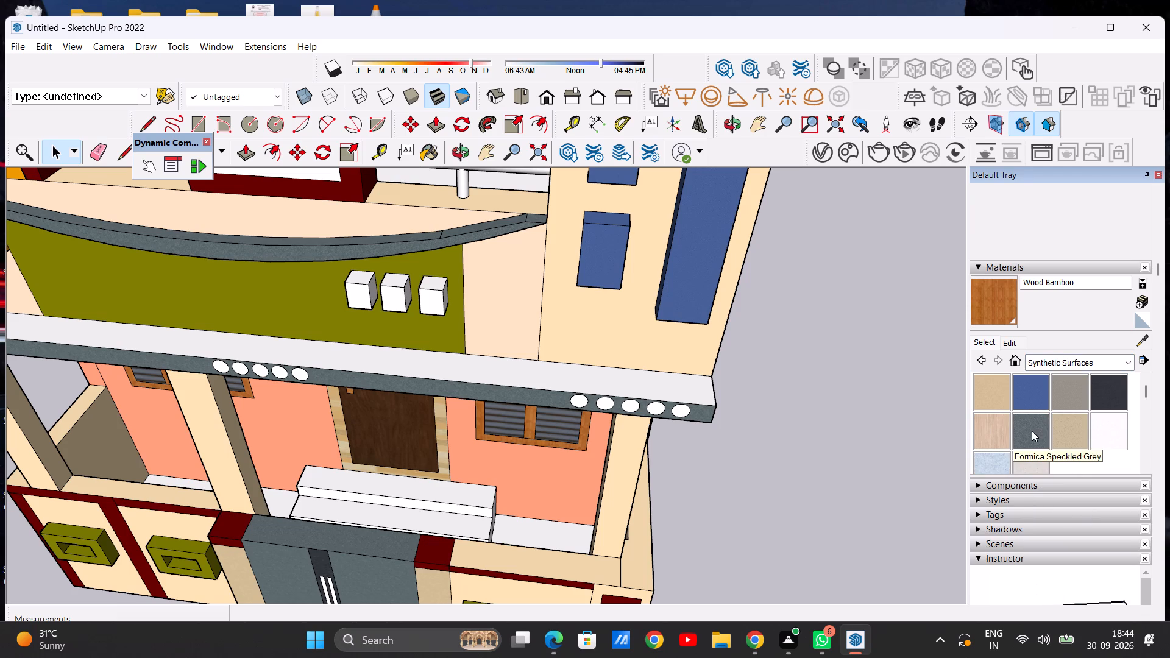
left_click(1032, 431)
left_click(685, 390)
Paint the house's side wall nearest the round facade ornament with Formica Speckled Grey, including the end of the porch slab.
scroll(777, 392, "down", 11)
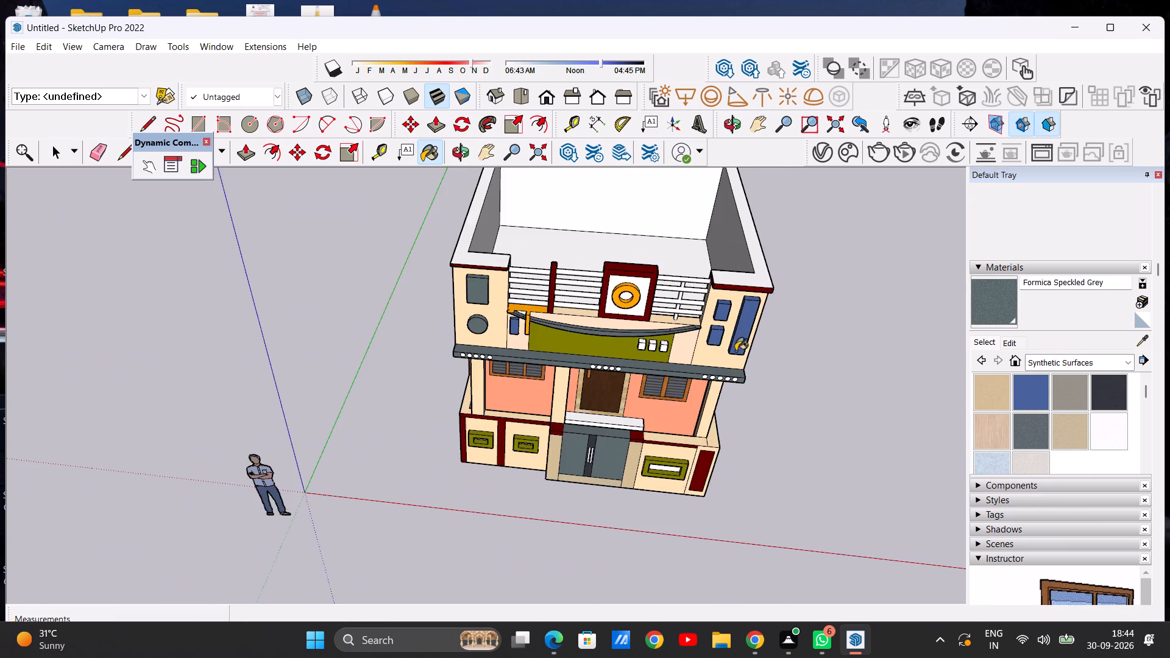
scroll(736, 351, "down", 4)
middle_click_drag(466, 360, 731, 304)
scroll(505, 390, "up", 6)
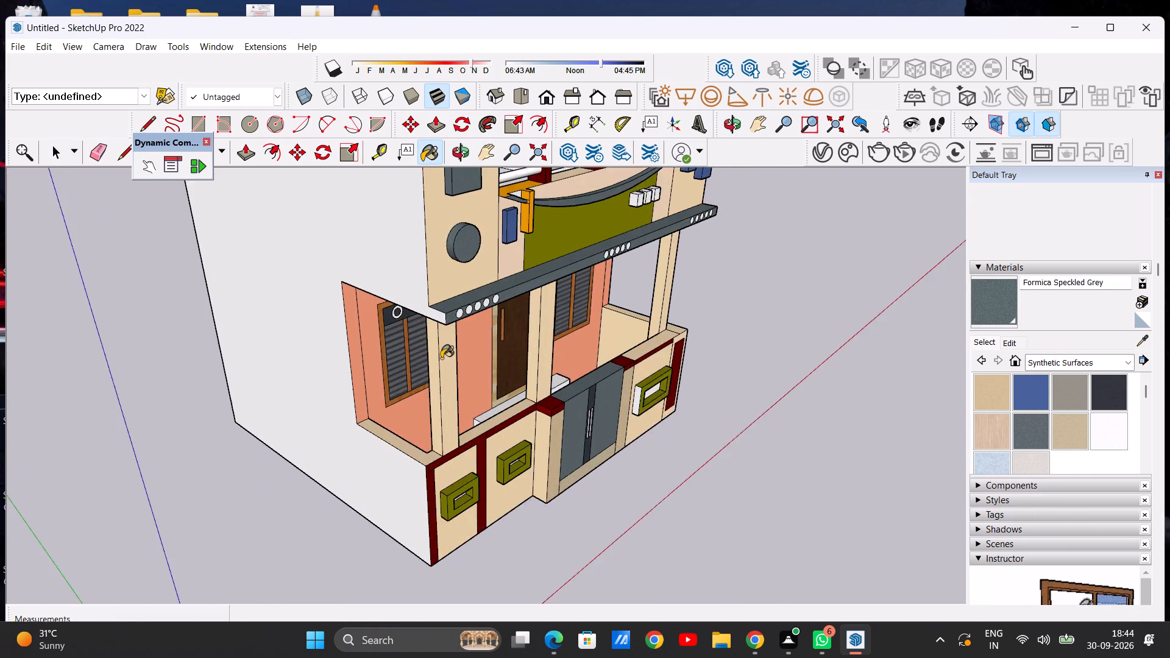
scroll(444, 331, "up", 6)
left_click(431, 310)
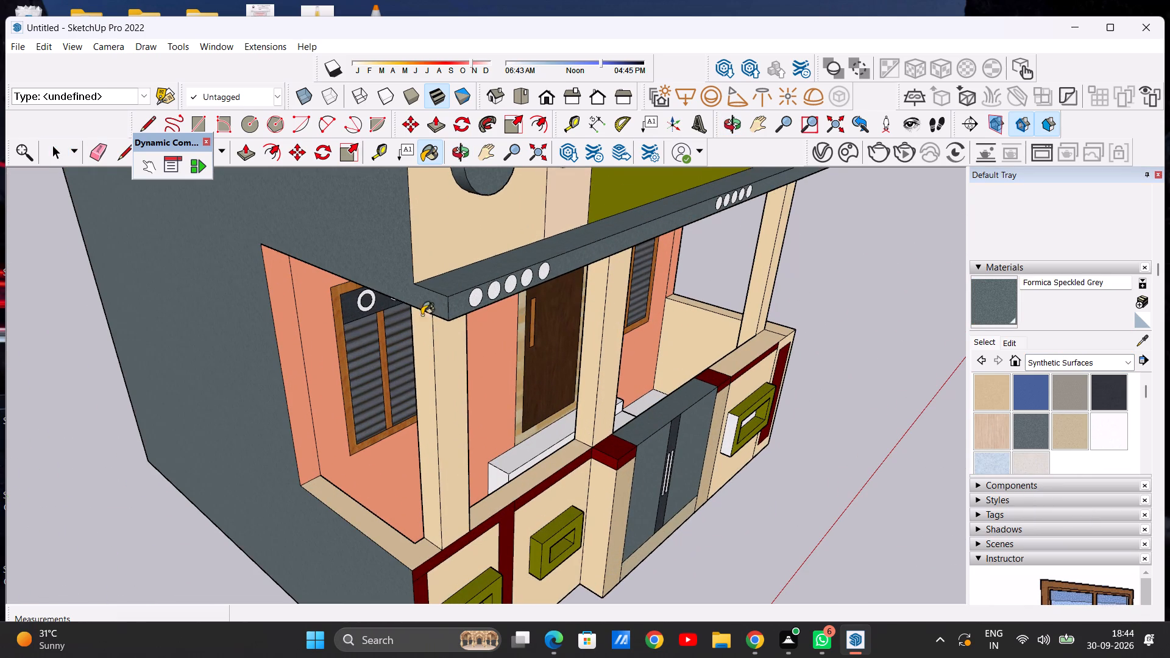
Paint the opposite side wall of the house, nearest the tall blue facade strip, with Formica Speckled Grey.
scroll(369, 351, "down", 17)
middle_click_drag(552, 341, 151, 250)
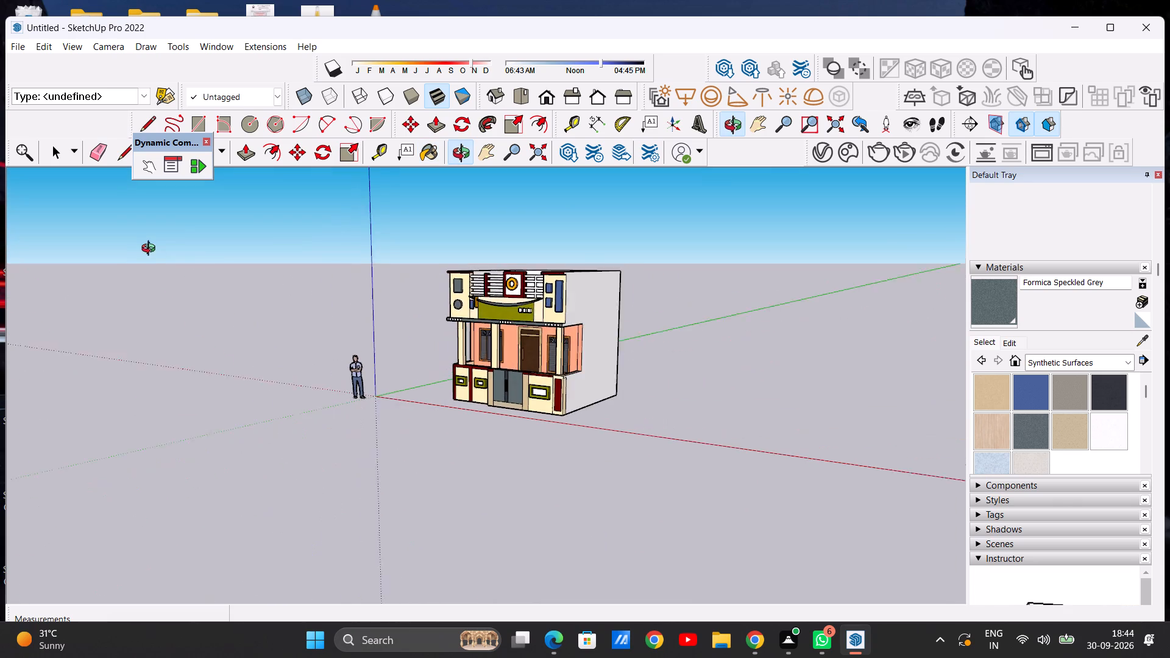
middle_click_drag(151, 250, 119, 250)
scroll(553, 286, "up", 5)
scroll(685, 351, "up", 5)
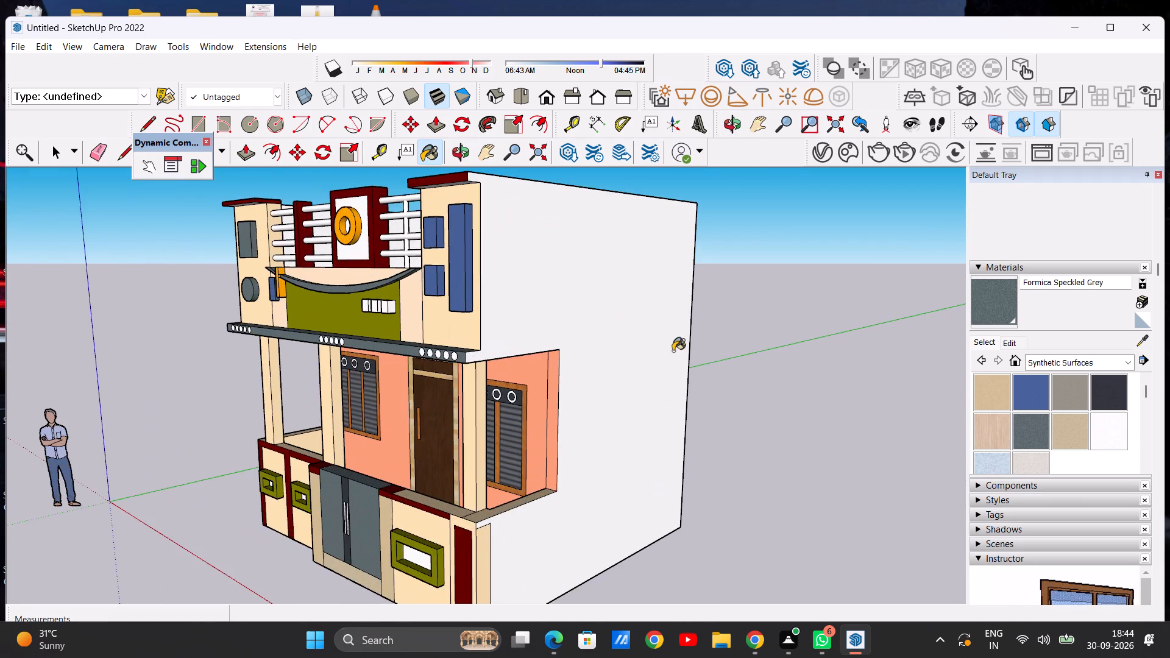
scroll(684, 332, "down", 6)
middle_click_drag(487, 358, 937, 335)
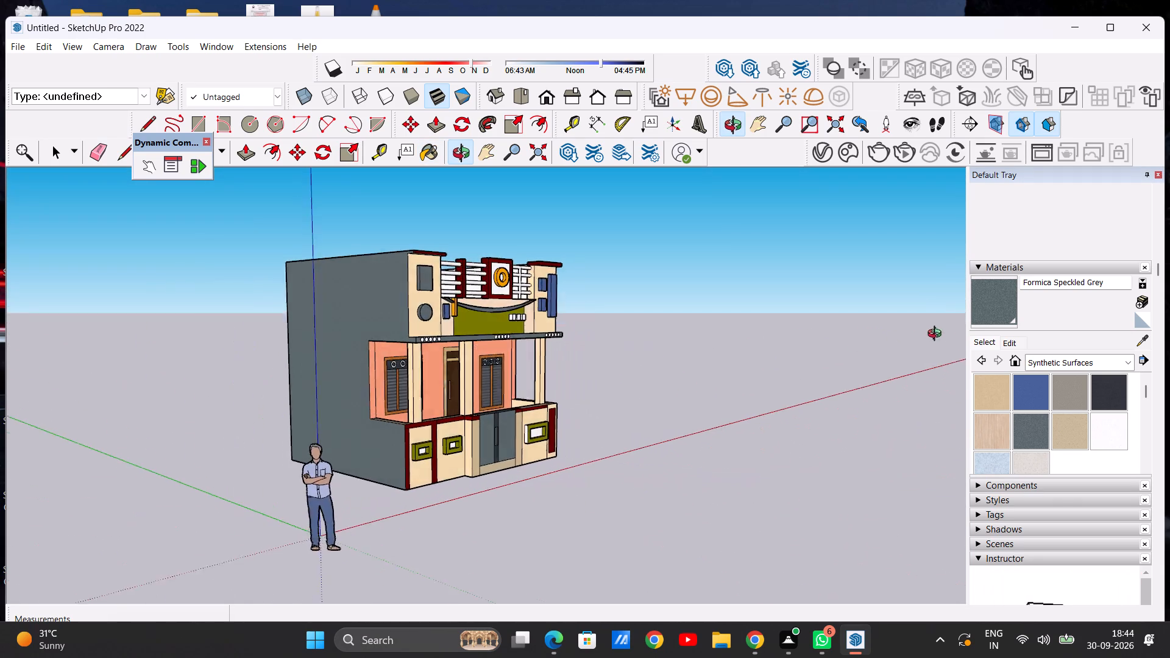
middle_click_drag(937, 335, 949, 333)
middle_click_drag(949, 333, 281, 349)
left_click(595, 344)
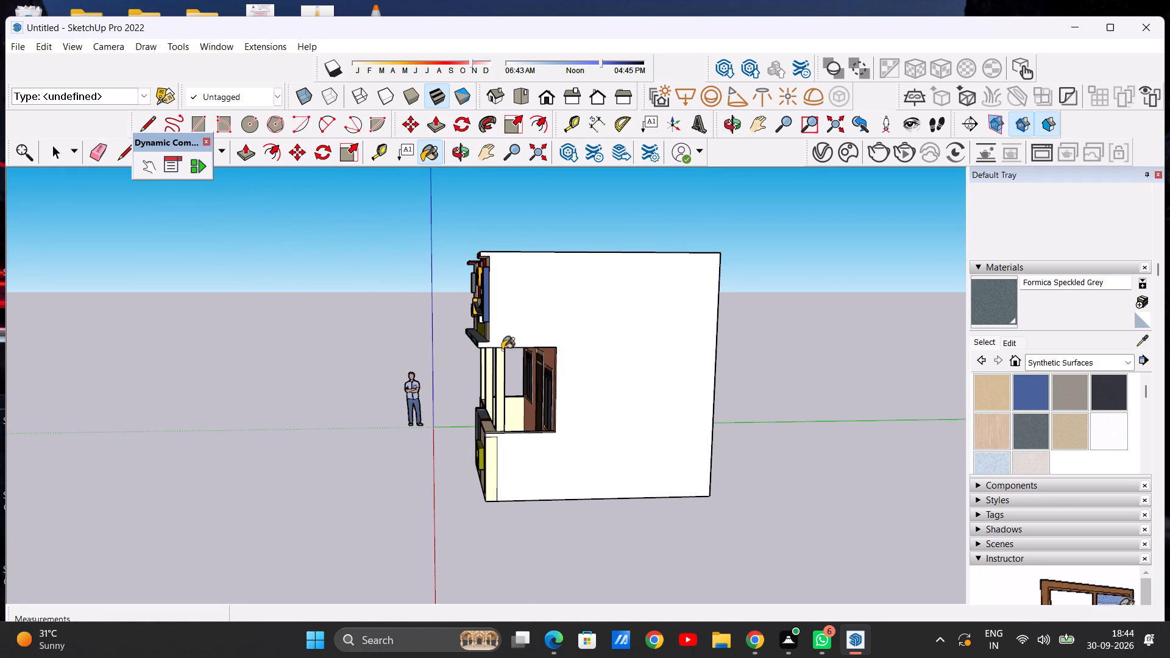
Paint the back wall of the house with Formica Speckled Grey.
scroll(317, 348, "down", 4)
middle_click_drag(321, 349, 948, 328)
middle_click_drag(934, 331, 278, 384)
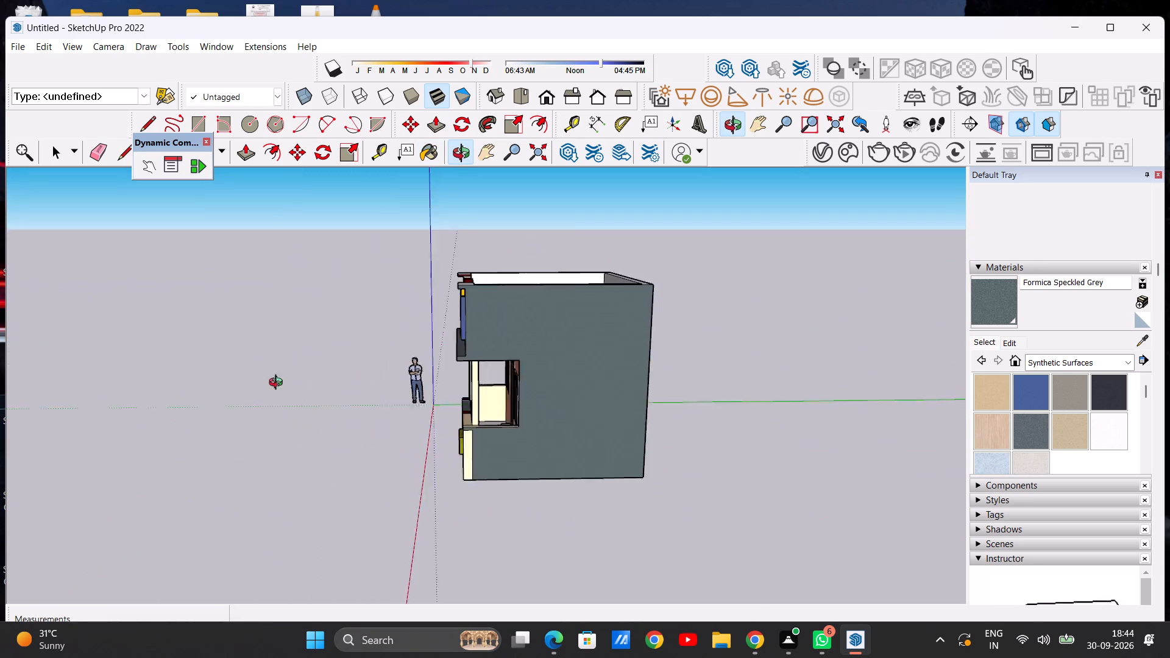
middle_click_drag(278, 384, 87, 384)
left_click(569, 377)
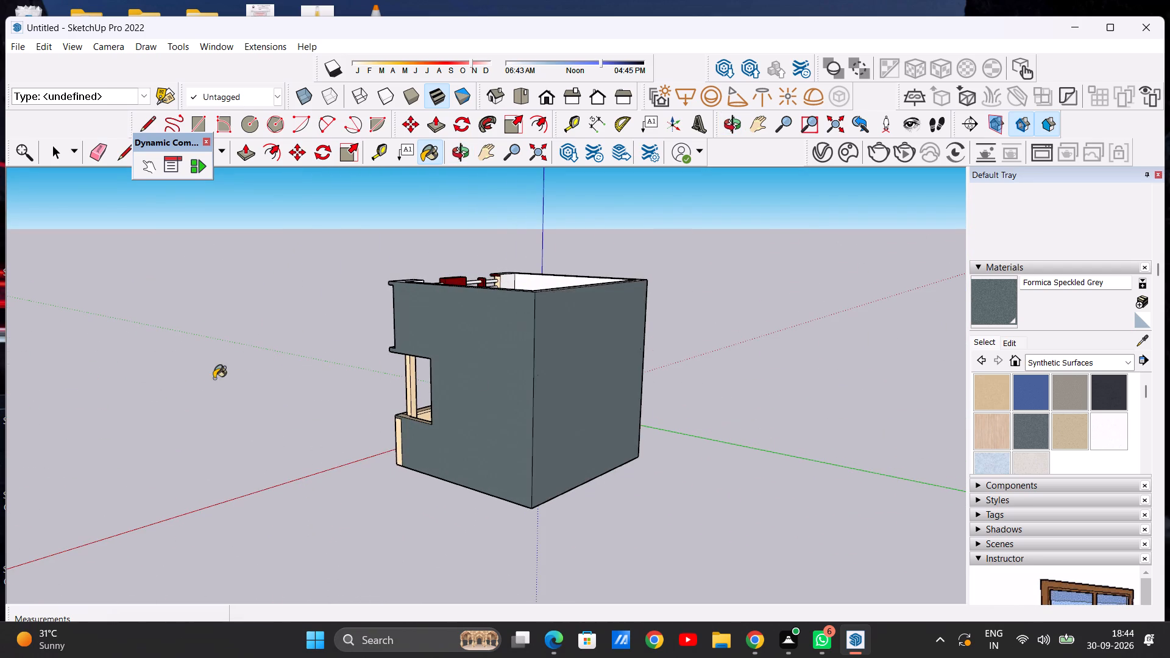
Examine the whole painted house from the front and from above, looking for faces still lacking a material.
middle_click_drag(214, 378, 667, 381)
middle_click_drag(399, 381, 691, 367)
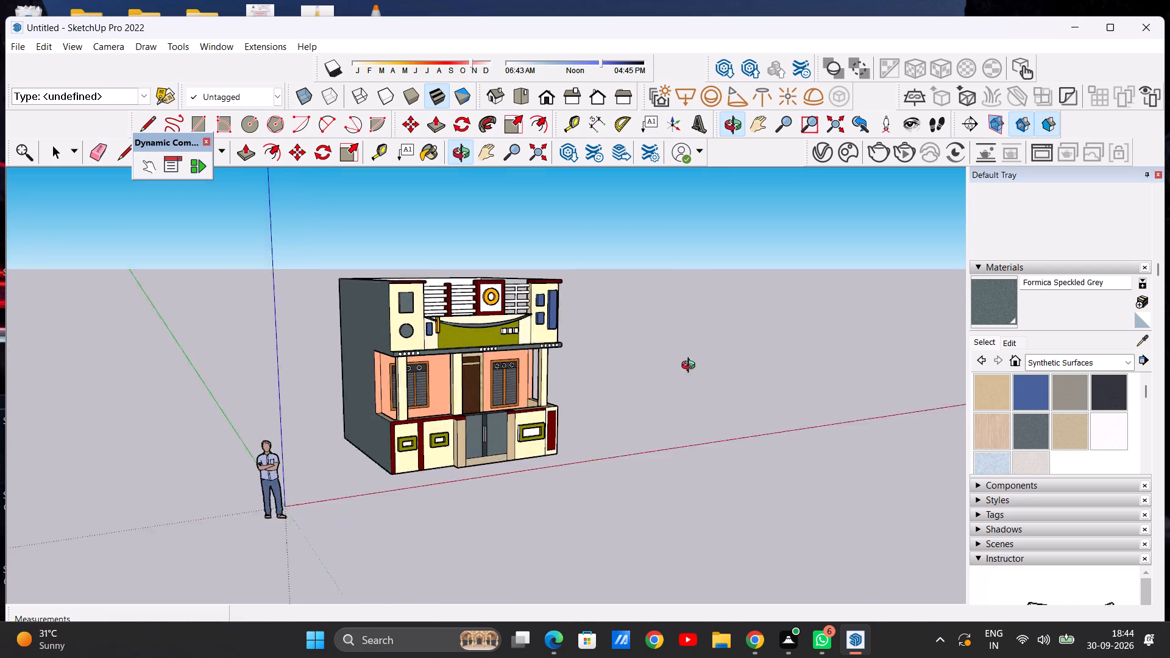
middle_click_drag(691, 367, 580, 358)
scroll(389, 381, "up", 6)
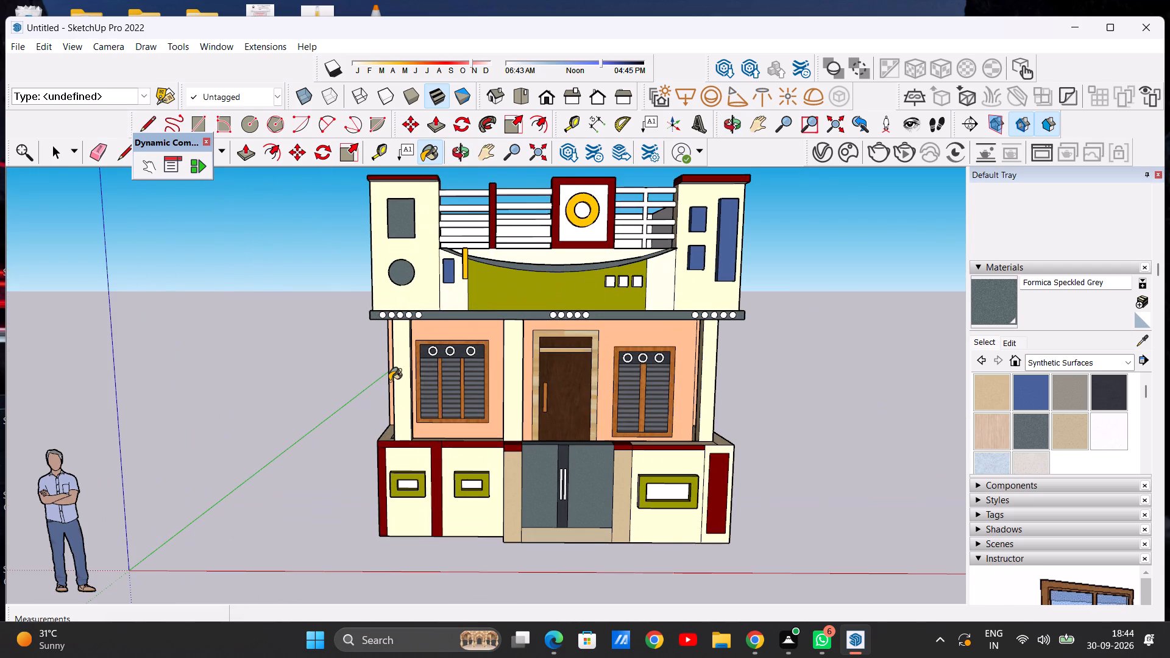
scroll(389, 381, "down", 3)
middle_click_drag(473, 396, 487, 557)
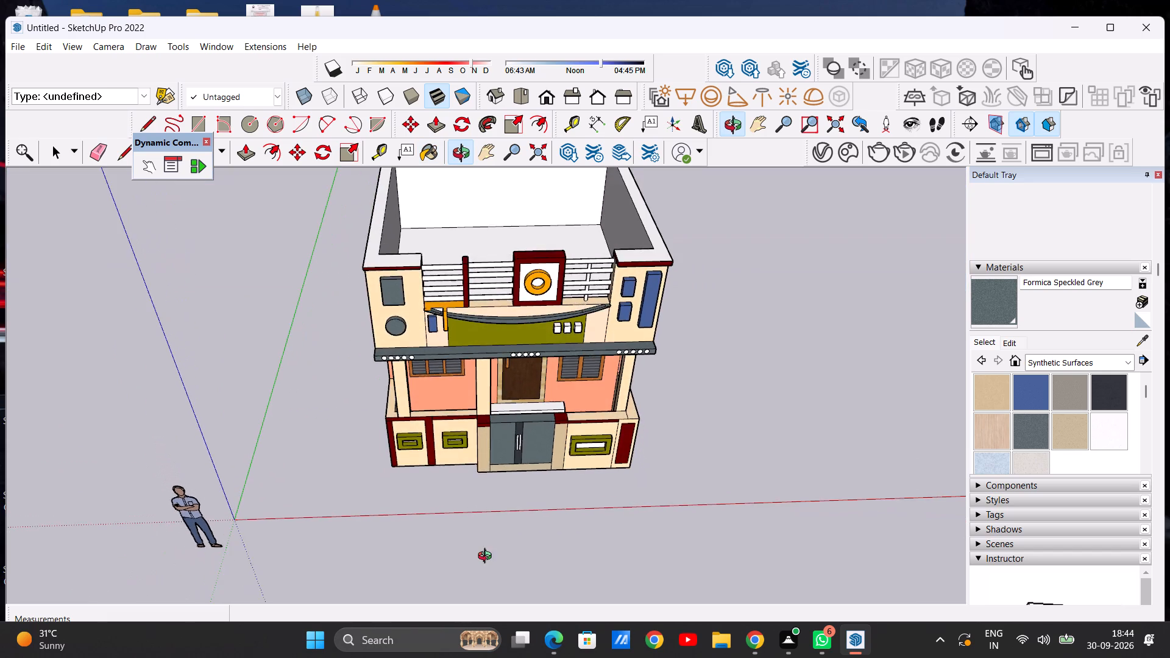
middle_click_drag(487, 557, 473, 359)
scroll(570, 275, "up", 4)
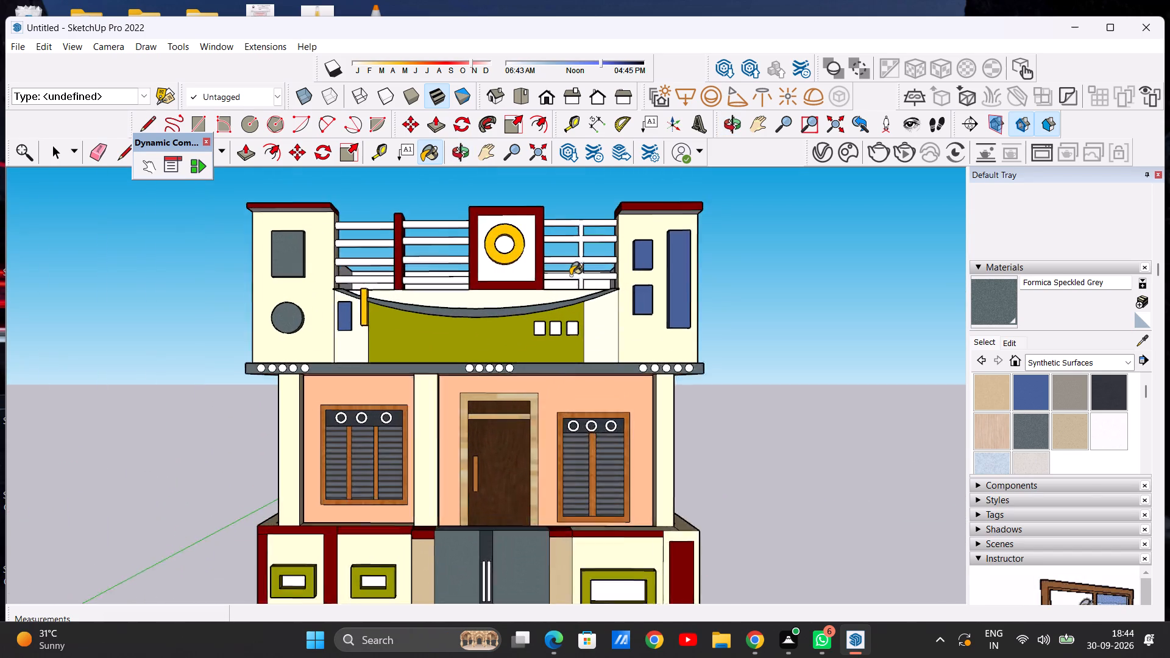
scroll(570, 275, "up", 3)
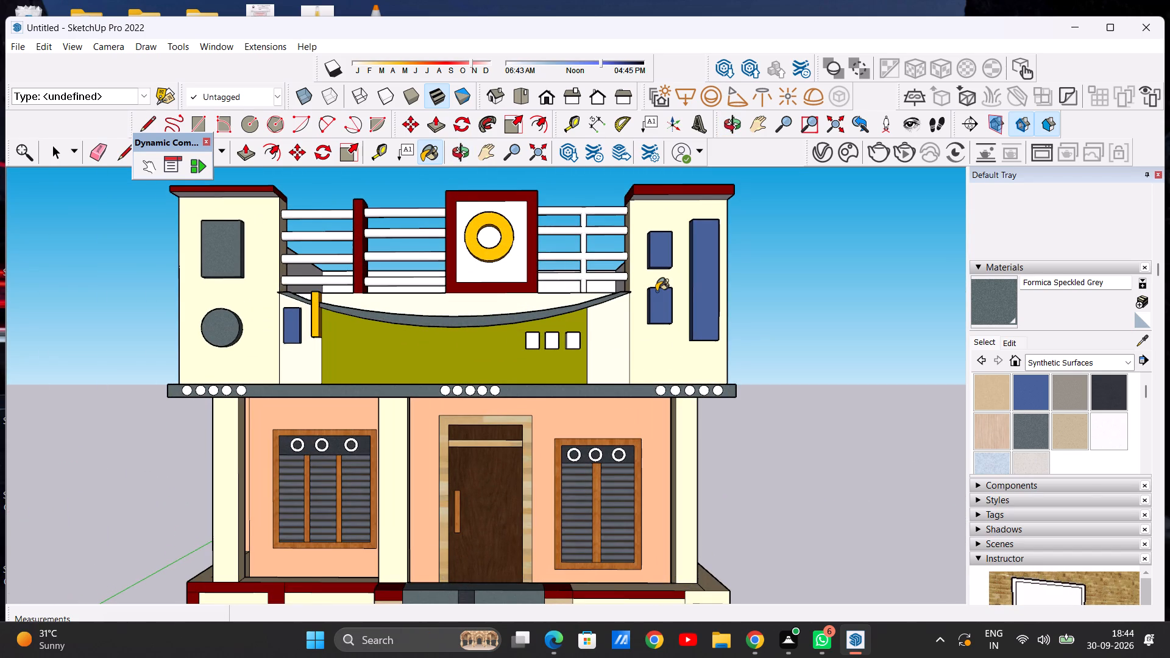
key("space")
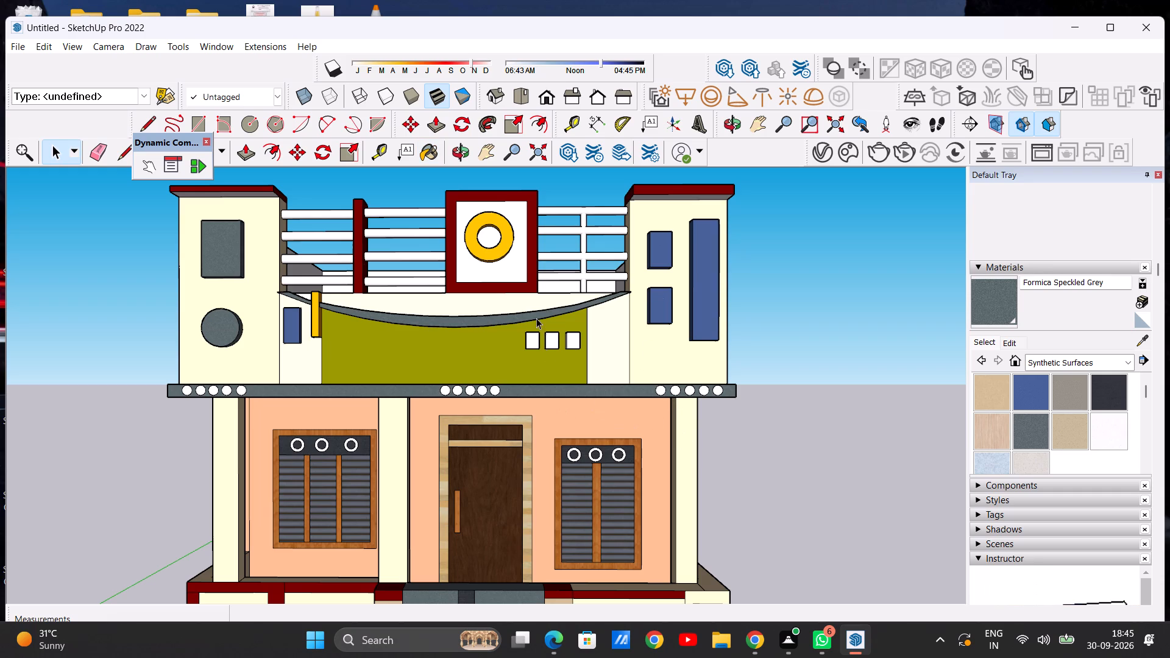
Paint the three small white blocks on the olive facade panel with Quartz Light Grey on their front and top faces.
scroll(536, 318, "up", 5)
scroll(487, 345, "up", 4)
middle_click_drag(567, 412, 538, 591)
scroll(545, 559, "up", 4)
scroll(576, 326, "down", 5)
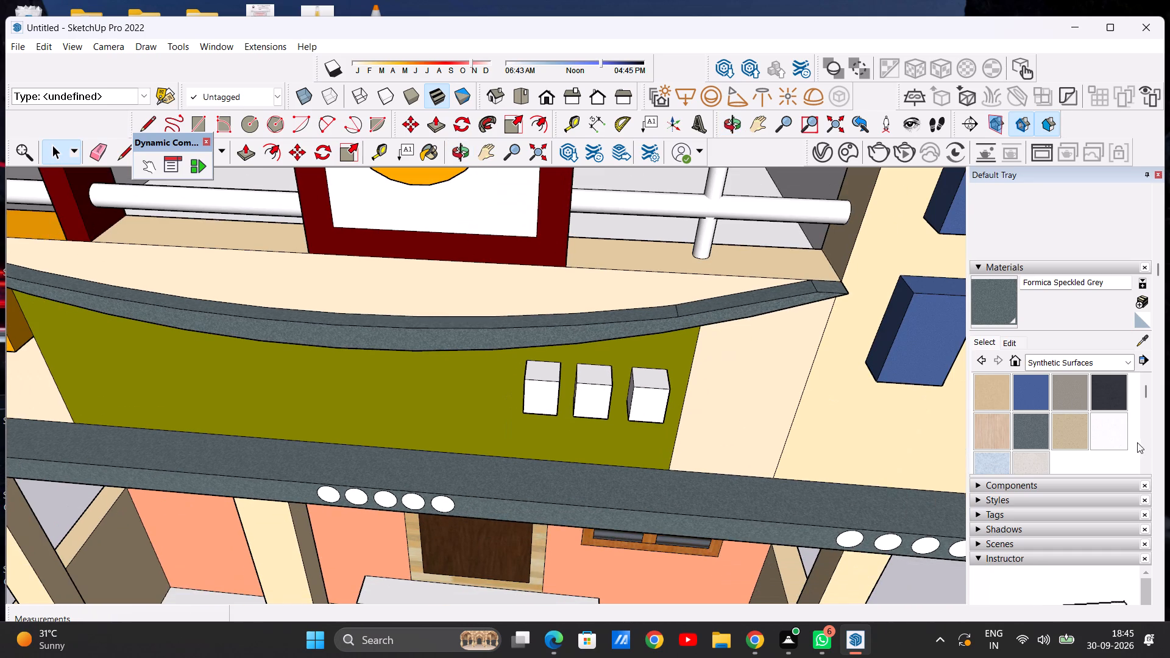
left_click(1113, 431)
scroll(480, 430, "up", 7)
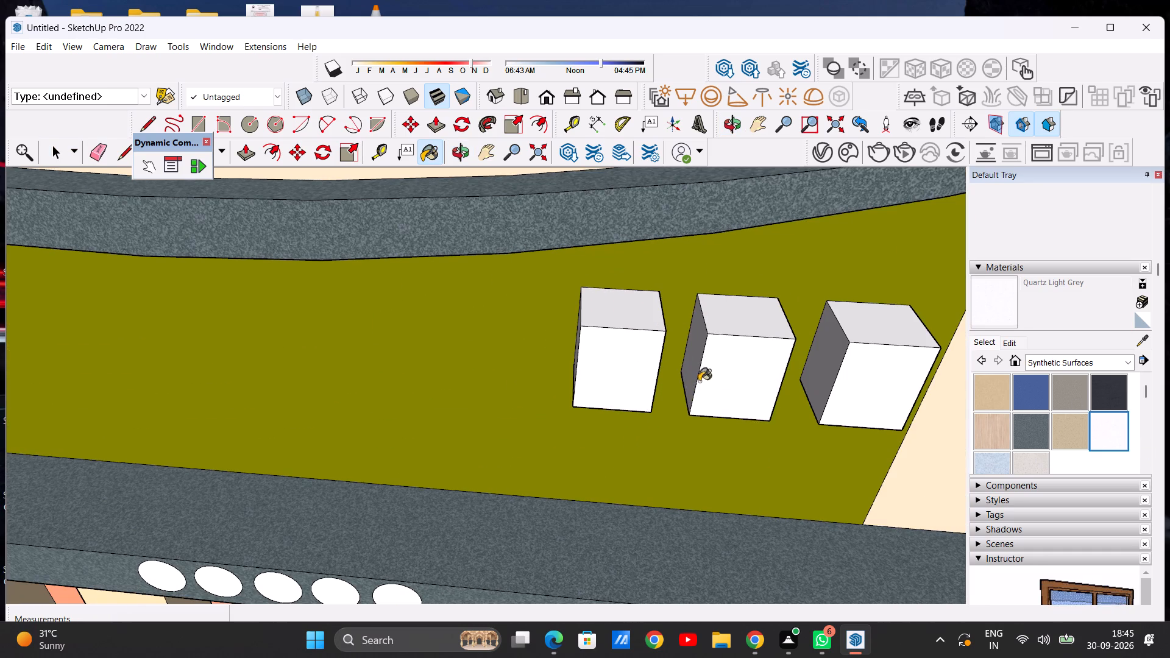
left_click(598, 381)
left_click(614, 310)
left_click(735, 320)
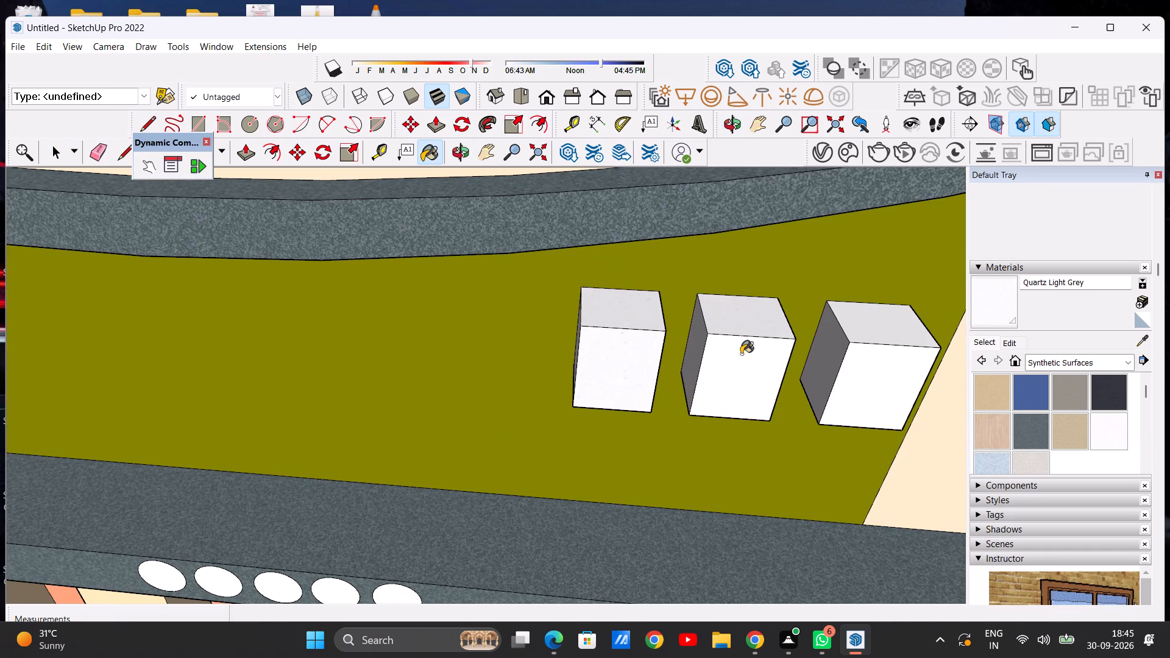
left_click(740, 369)
left_click(852, 374)
left_click(862, 328)
left_click(829, 356)
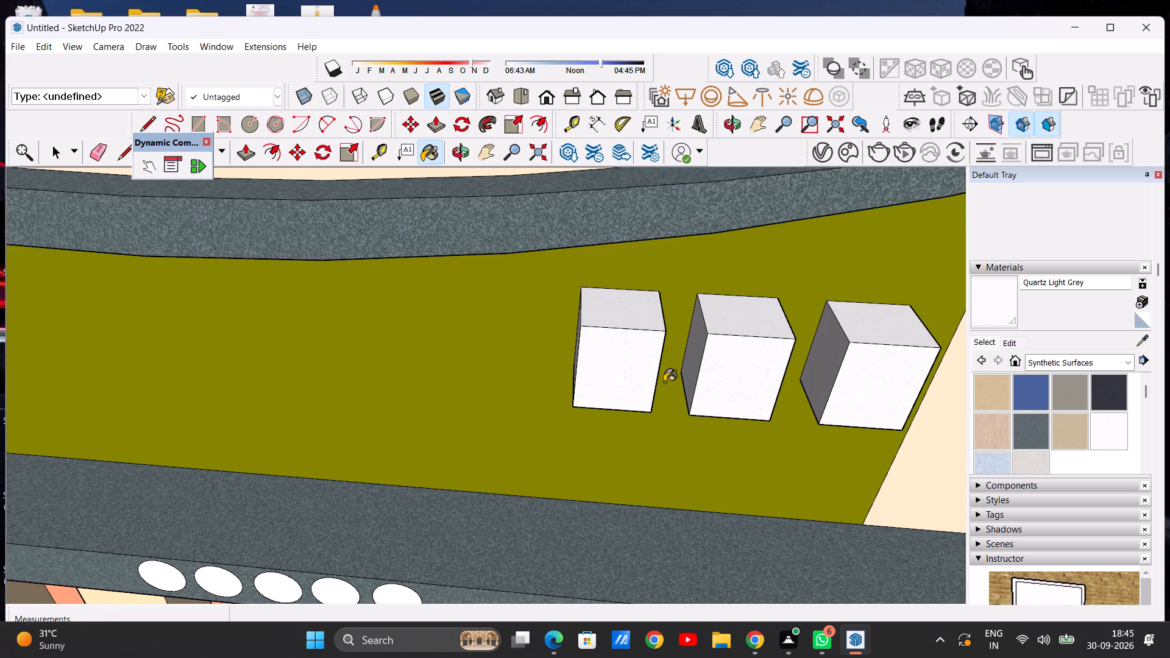
Paint the five circles on the porch slab's front edge, at the end below the tall blue strip, with Quartz Light Grey.
scroll(660, 364, "down", 20)
scroll(660, 364, "down", 2)
middle_click_drag(620, 450, 623, 320)
scroll(821, 374, "up", 7)
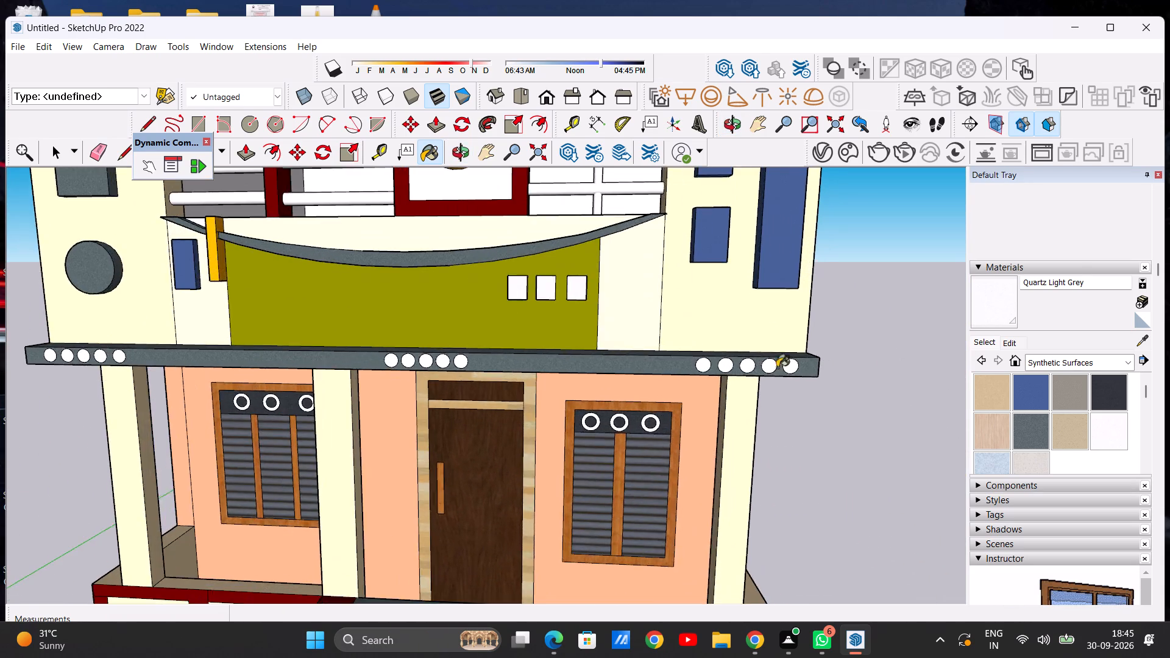
scroll(781, 359, "up", 14)
left_click(783, 389)
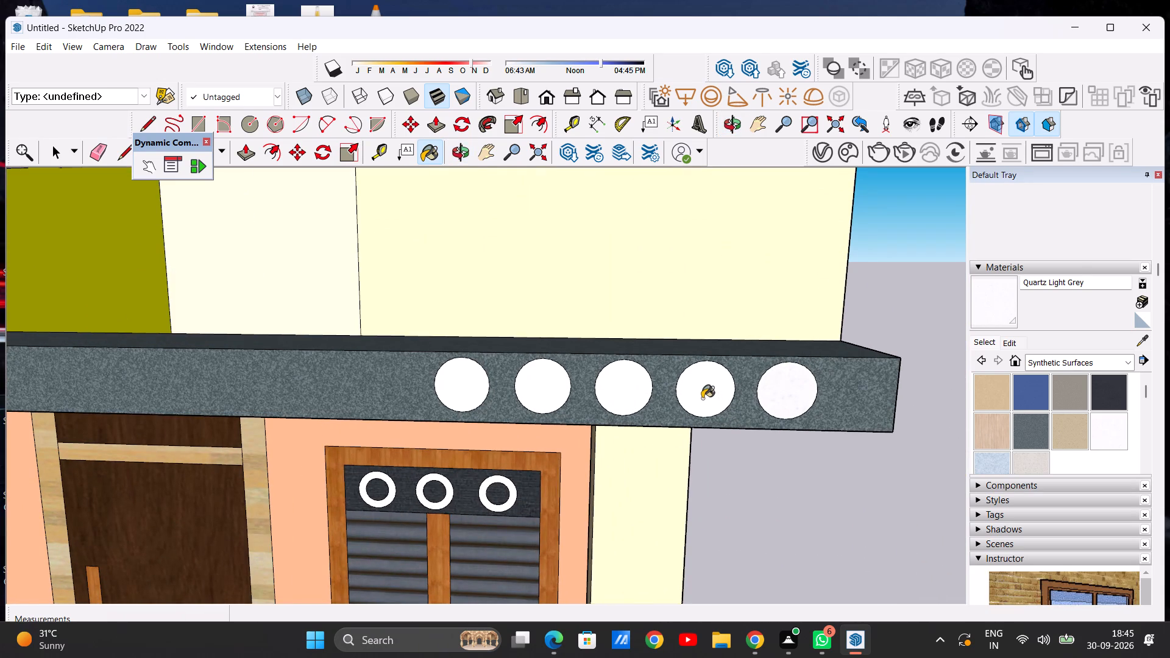
left_click(703, 398)
left_click(617, 395)
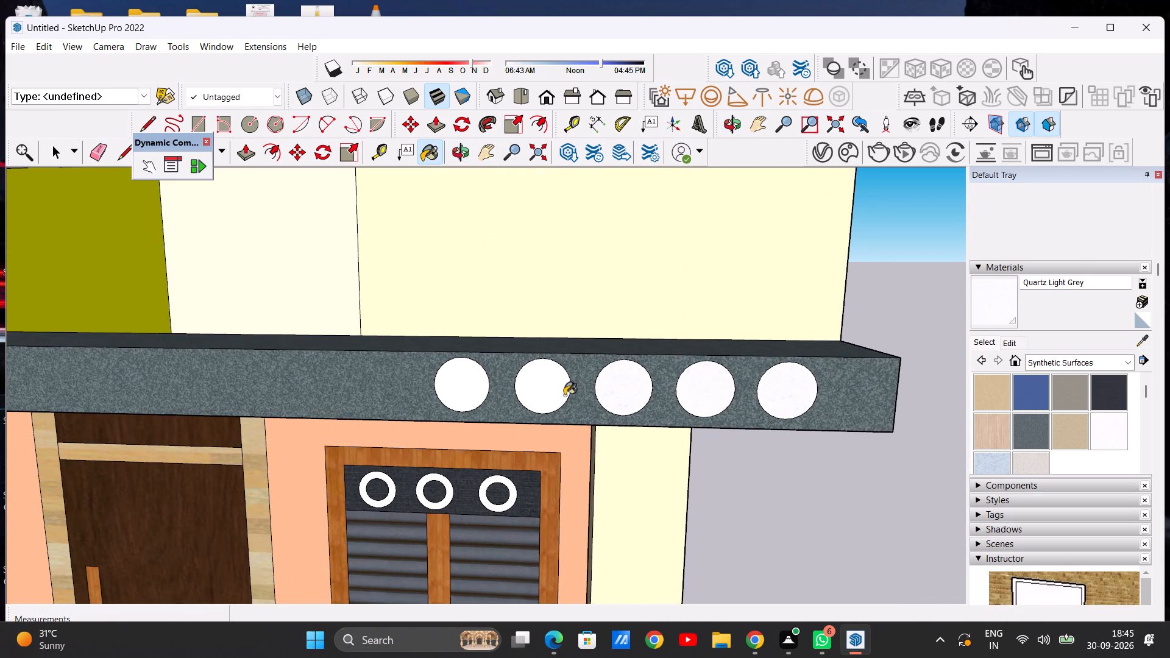
left_click(545, 394)
left_click(465, 395)
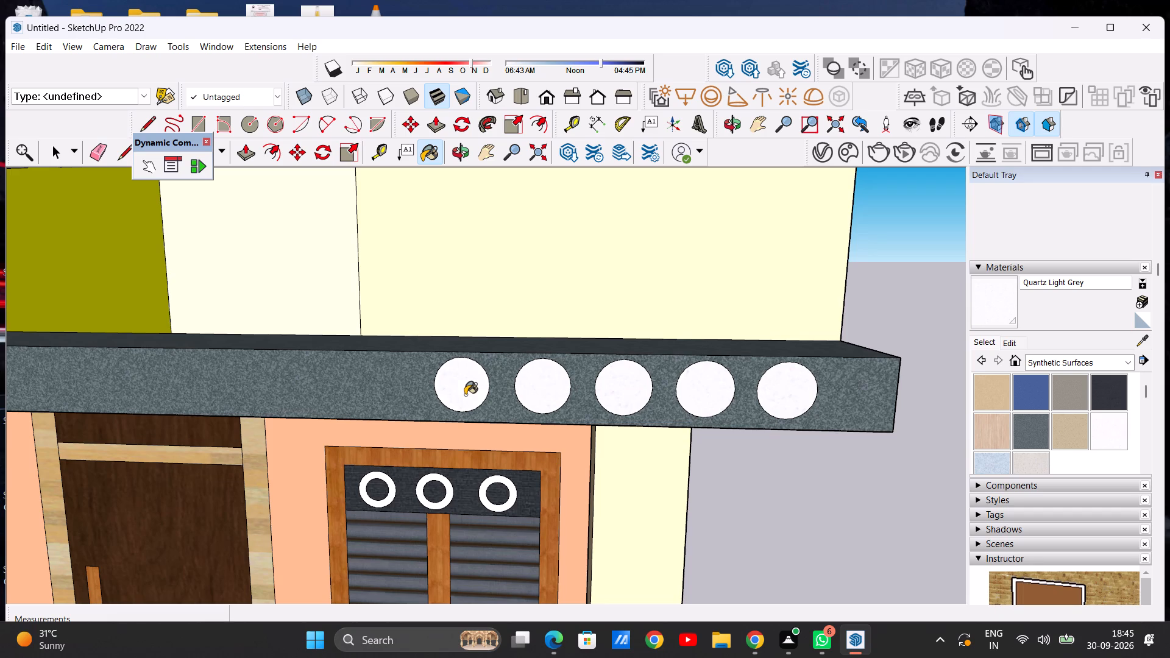
Paint the five circles on the porch slab's front edge above the door with Quartz Light Grey.
scroll(554, 386, "down", 20)
scroll(554, 386, "down", 3)
scroll(507, 370, "up", 3)
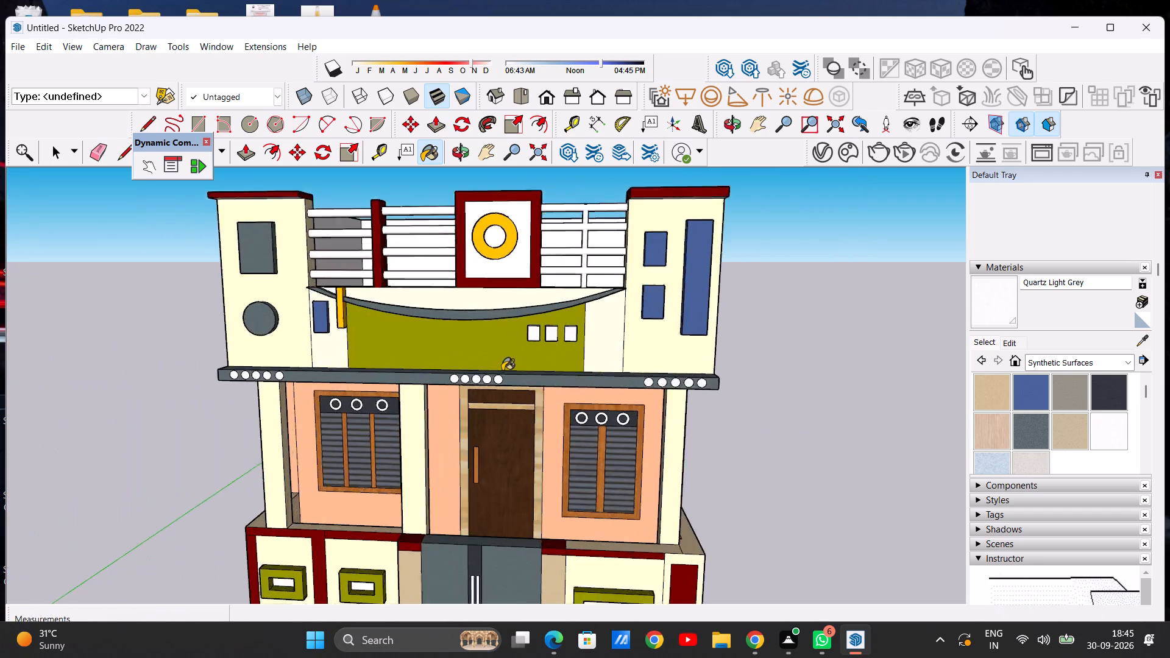
scroll(502, 371, "up", 18)
left_click(502, 368)
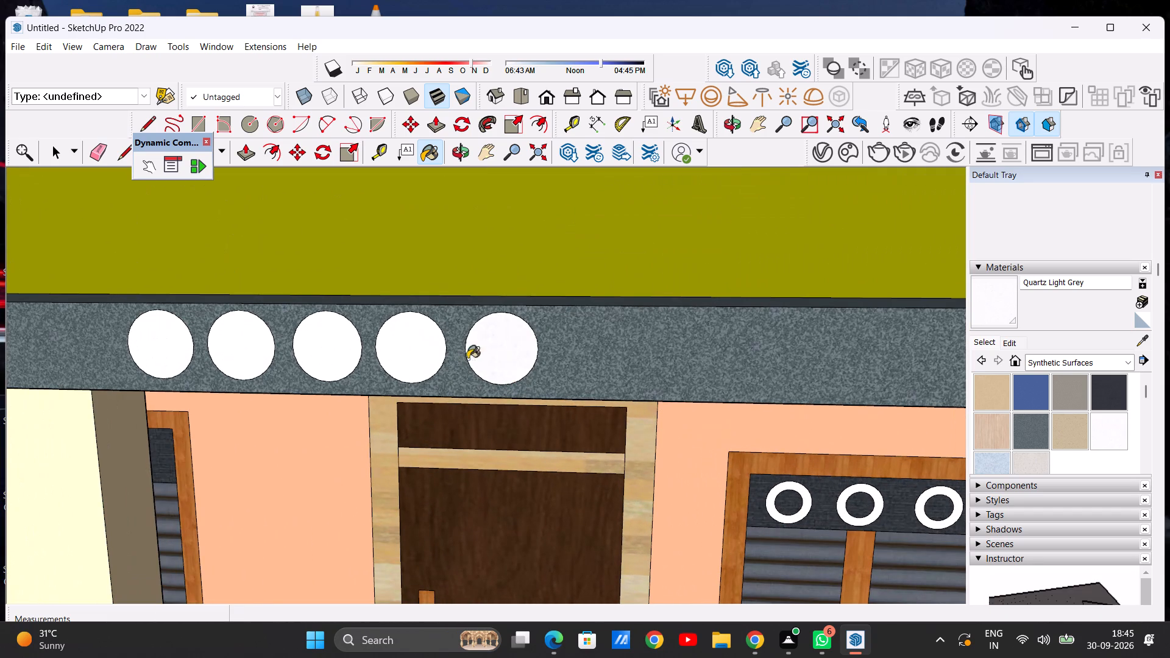
left_click(422, 353)
scroll(536, 352, "down", 7)
scroll(439, 358, "up", 7)
left_click(439, 356)
left_click(330, 348)
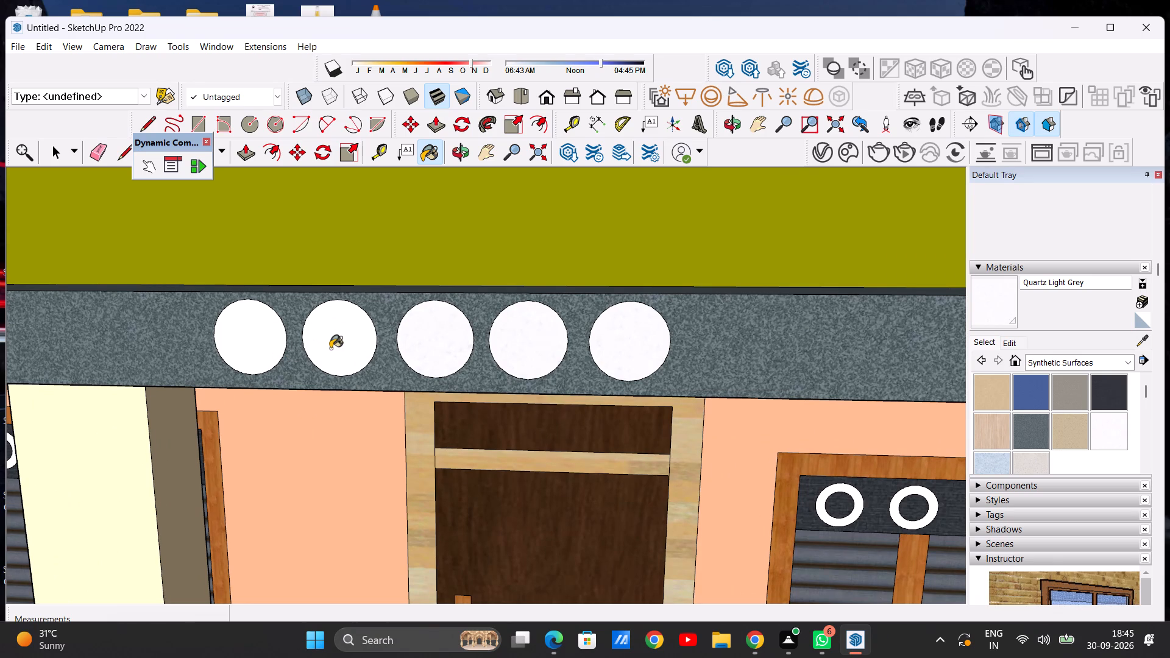
left_click(254, 344)
Paint the five circles on the porch slab's front edge, at the end below the round facade ornament, with Quartz Light Grey.
scroll(565, 341, "down", 10)
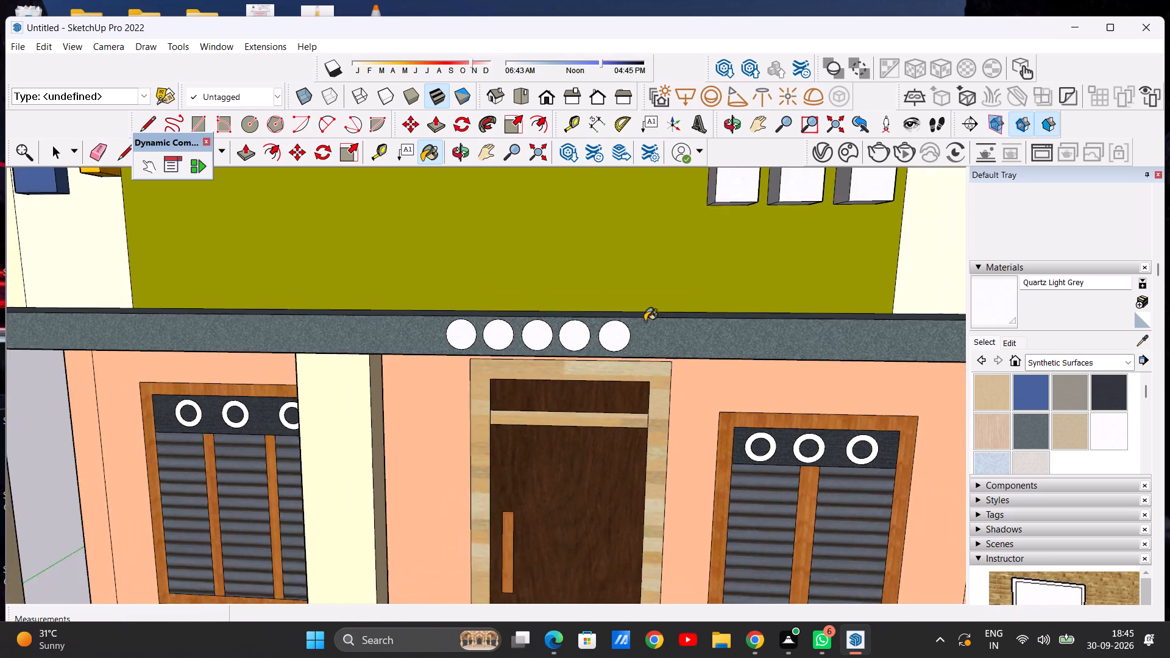
scroll(645, 321, "down", 18)
scroll(500, 347, "up", 14)
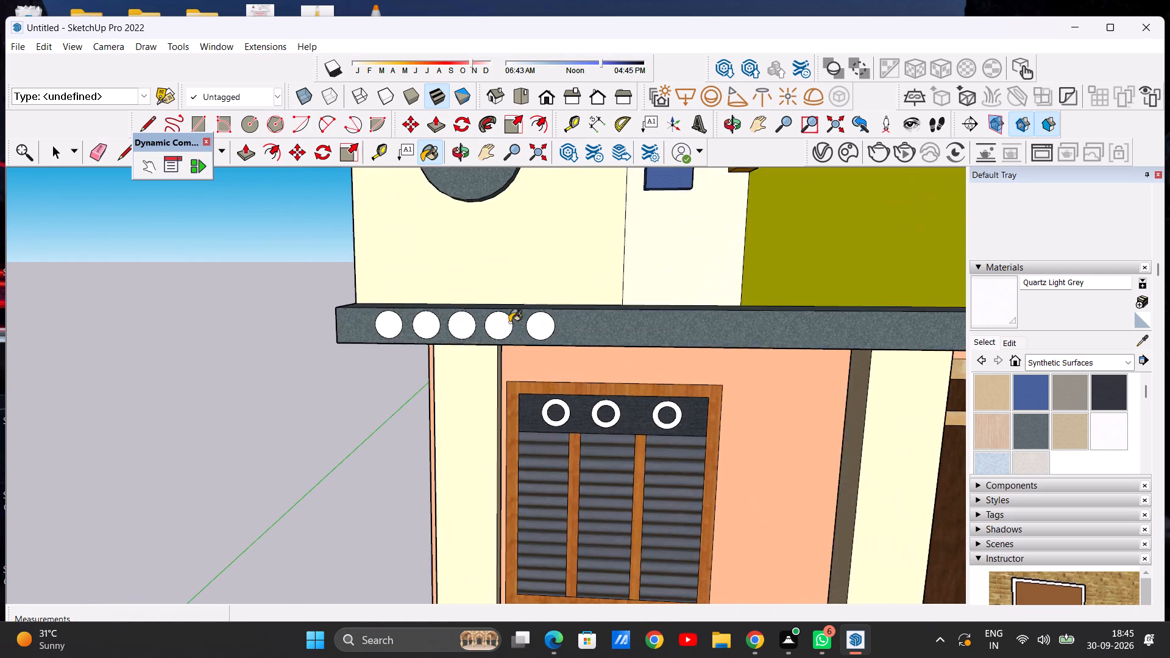
scroll(509, 322, "up", 14)
left_click(559, 325)
left_click(412, 339)
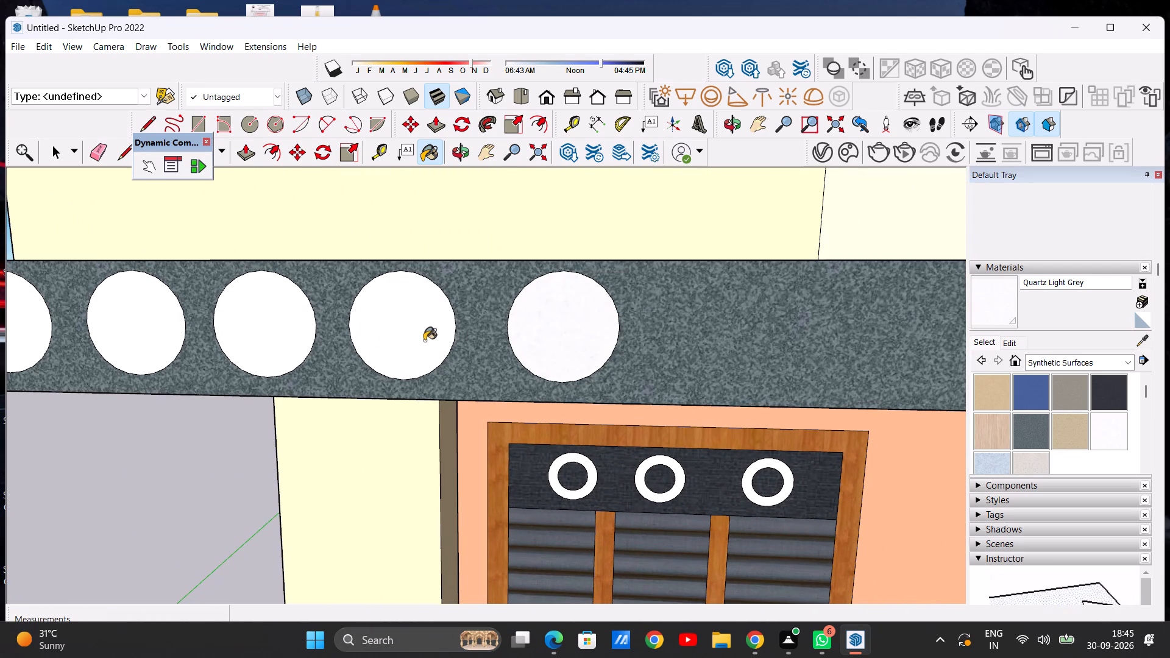
scroll(586, 328, "down", 12)
scroll(448, 334, "up", 6)
left_click(530, 329)
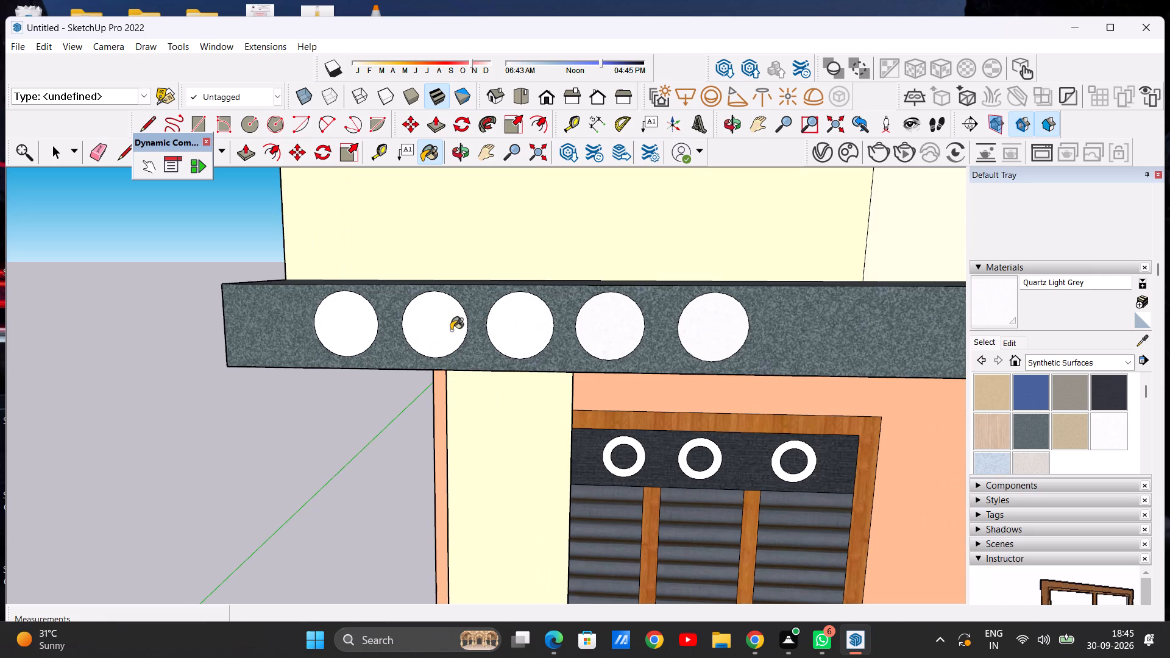
left_click(429, 331)
left_click(338, 341)
Paint the recessed white panel inside the wide olive frame on the front boundary wall with Formica Speckled Grey.
scroll(409, 377, "down", 20)
scroll(409, 377, "down", 7)
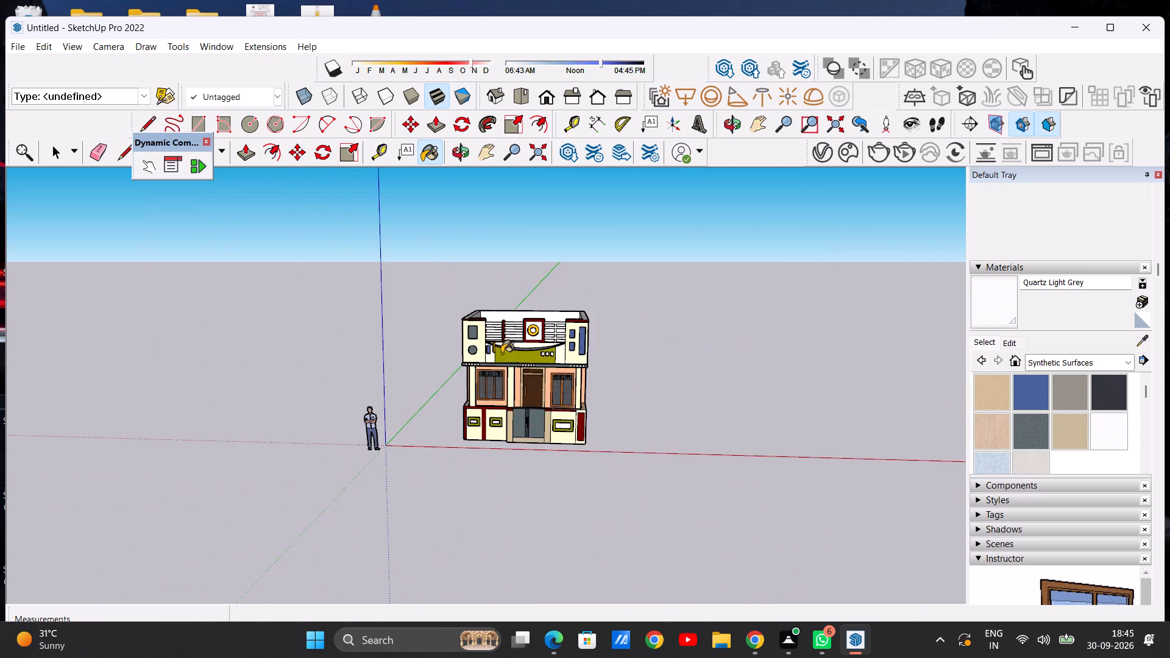
scroll(570, 375, "up", 13)
scroll(568, 405, "down", 3)
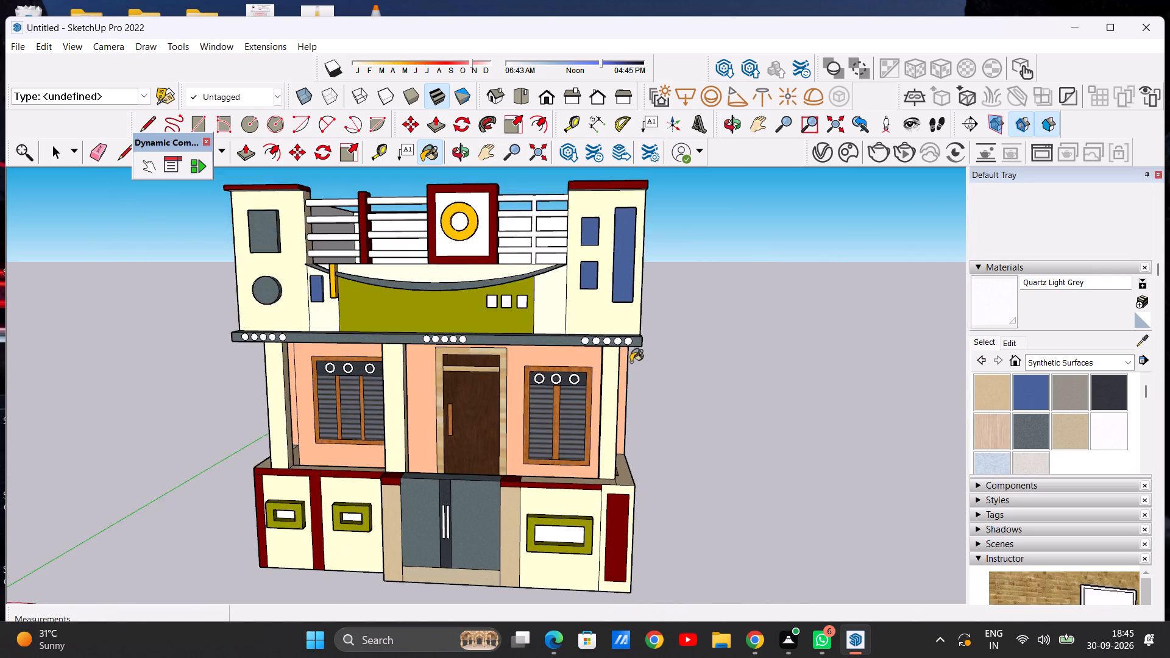
scroll(631, 362, "down", 5)
middle_click_drag(590, 404, 596, 378)
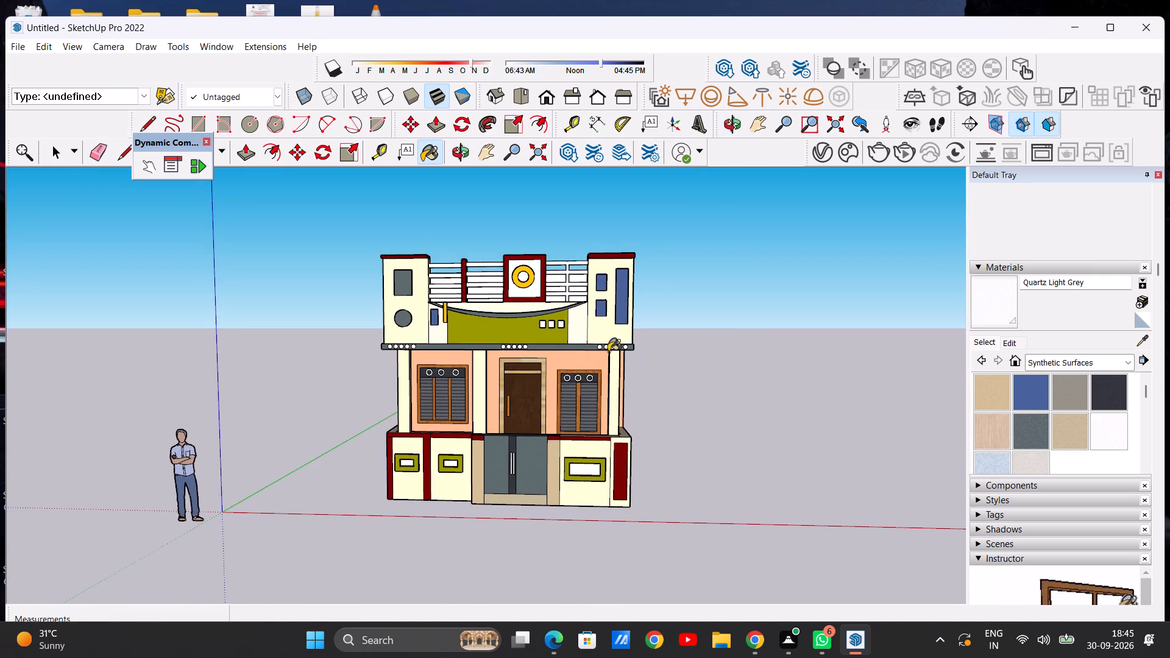
scroll(611, 346, "up", 7)
scroll(633, 384, "down", 6)
scroll(623, 546, "up", 7)
scroll(569, 454, "up", 6)
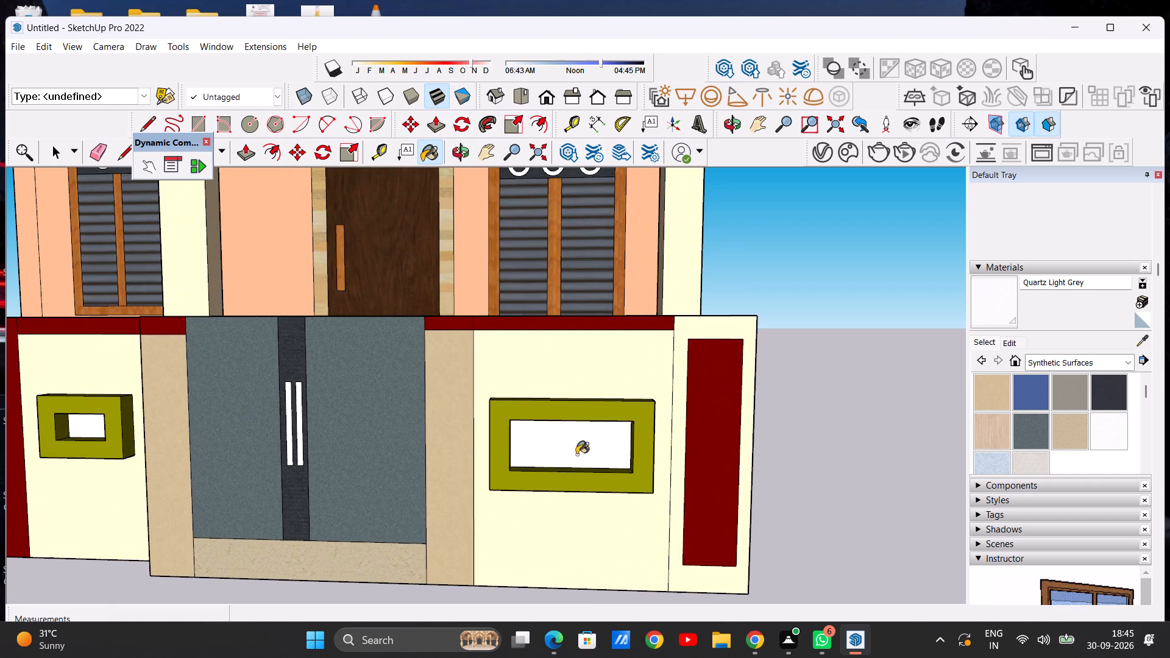
left_click(1026, 434)
scroll(615, 440, "up", 7)
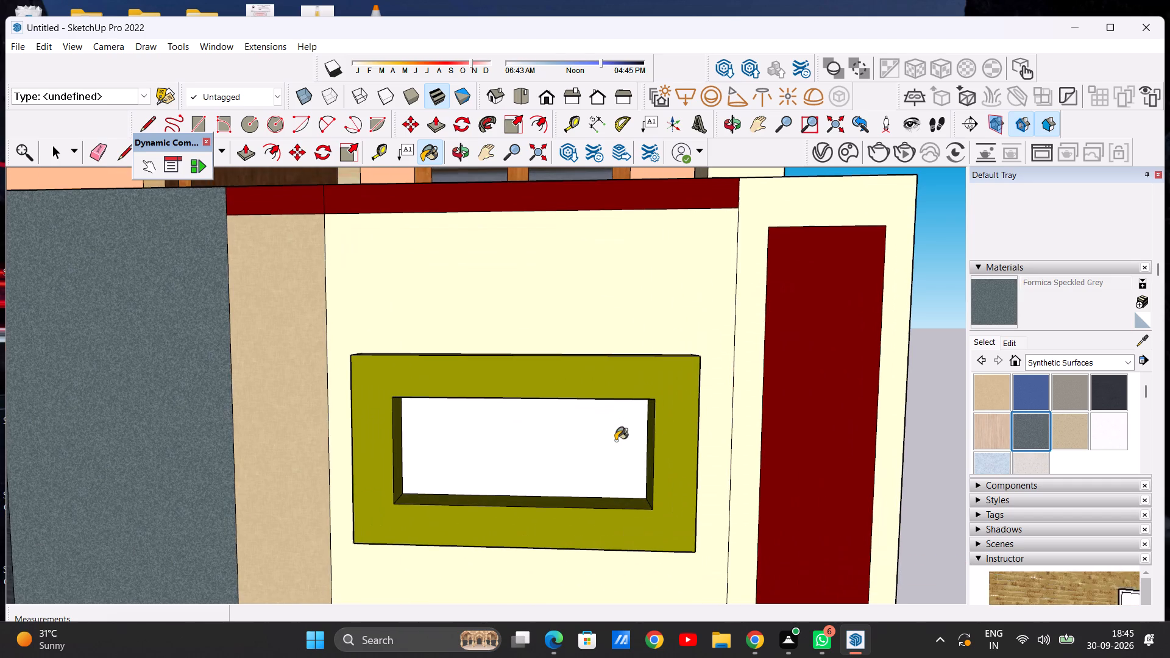
left_click(542, 446)
Paint the recessed white panels inside the two small olive frames on the front boundary wall with Formica Speckled Grey.
scroll(581, 446, "down", 15)
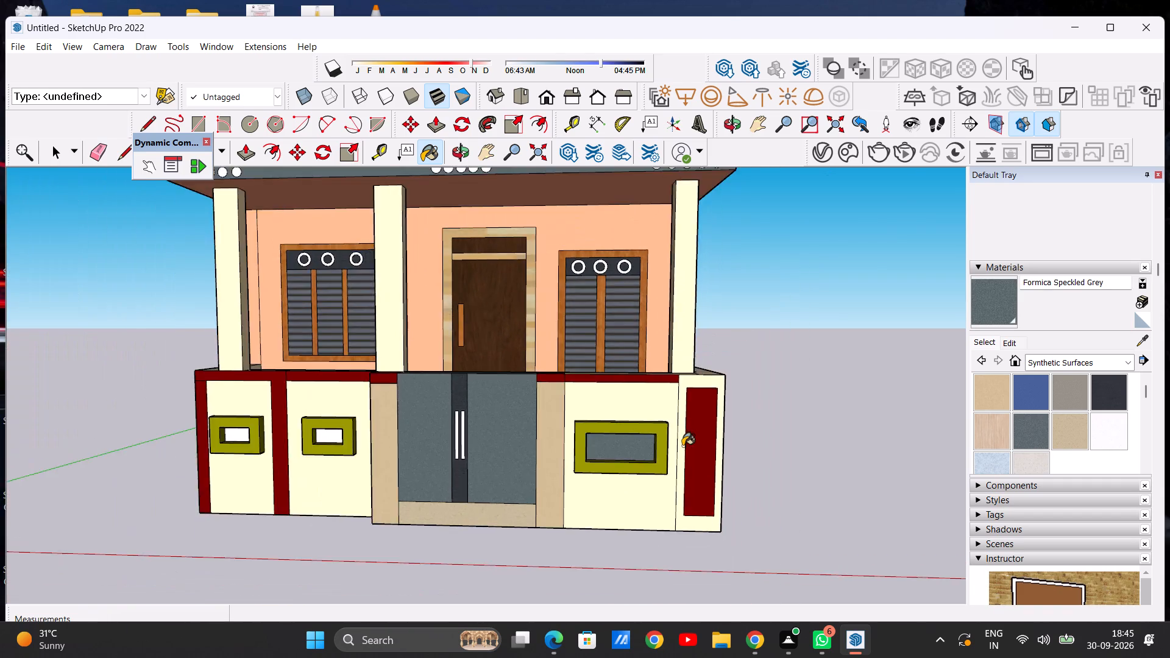
scroll(682, 446, "down", 3)
scroll(377, 449, "up", 19)
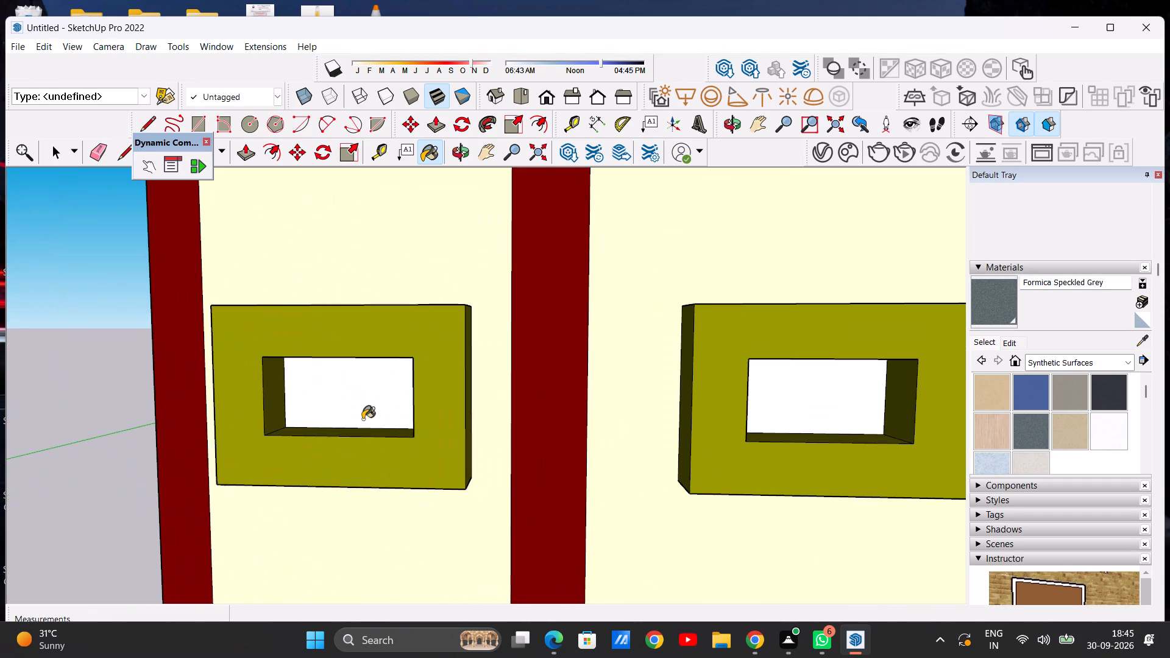
left_click(359, 406)
left_click(855, 413)
Examine the facade, parapet and roof from the front and from above for faces still lacking a material.
scroll(393, 449, "down", 2)
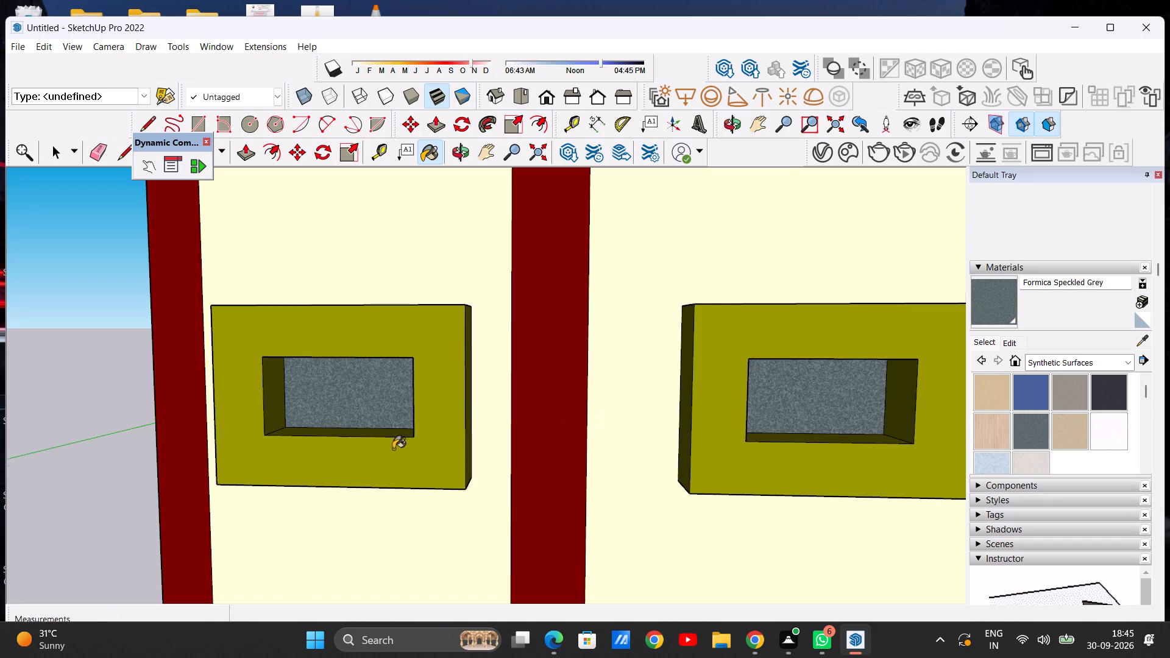
scroll(393, 449, "down", 20)
scroll(393, 449, "down", 6)
scroll(522, 315, "up", 10)
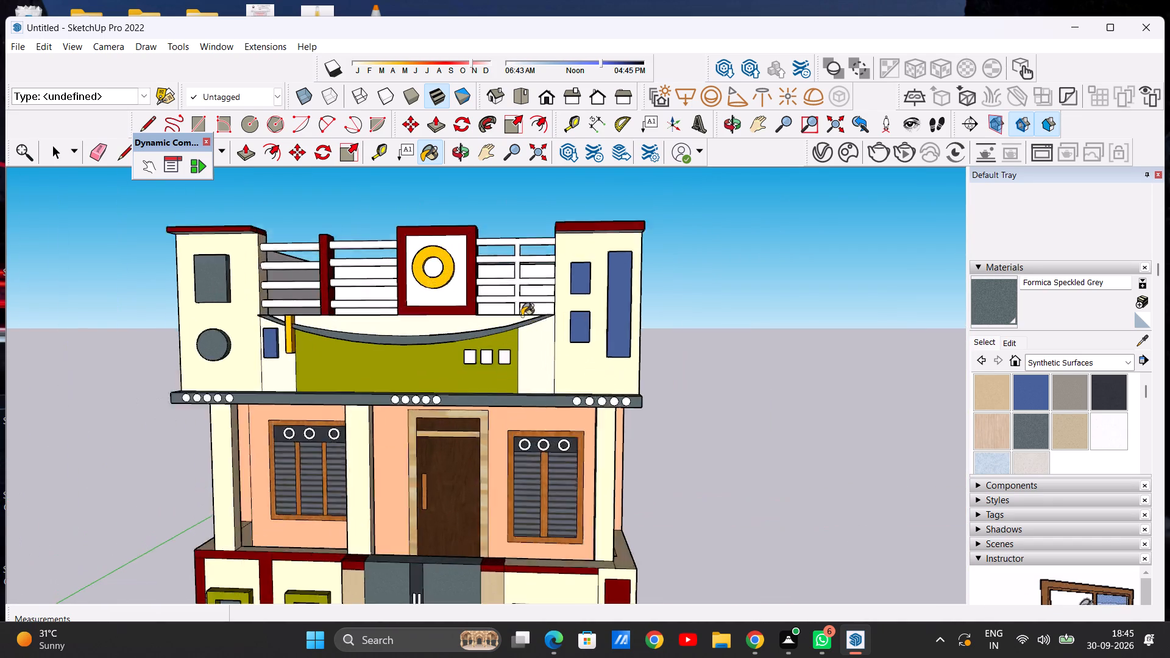
scroll(522, 316, "up", 3)
middle_click_drag(511, 314, 297, 465)
scroll(497, 490, "up", 1)
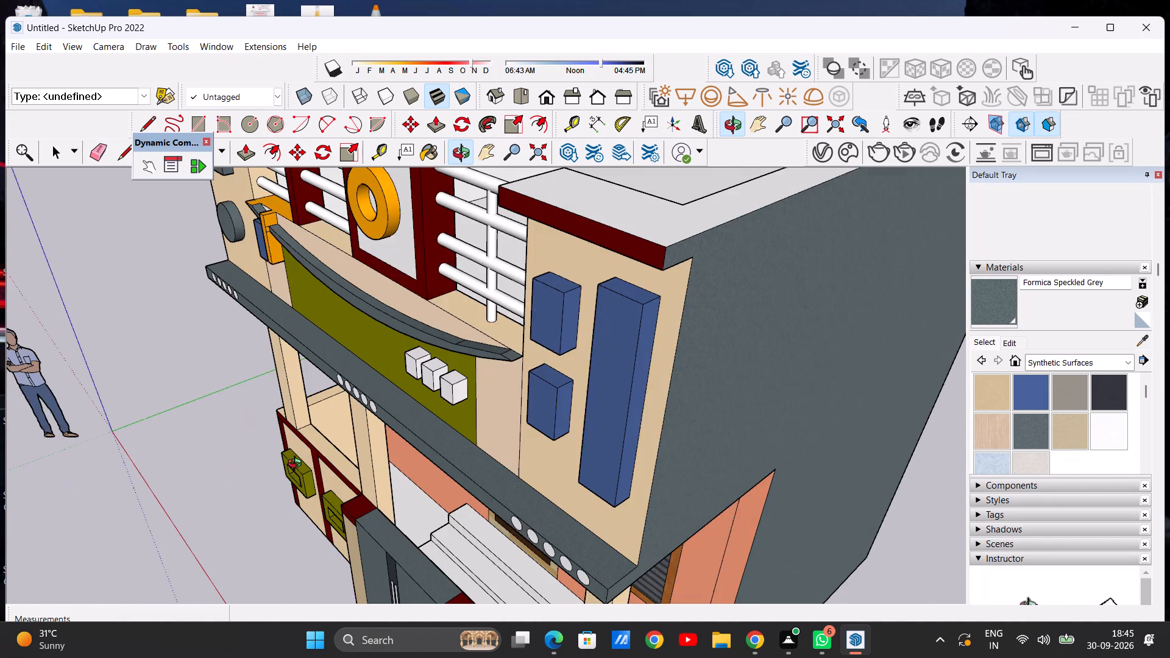
middle_click_drag(297, 465, 299, 466)
scroll(300, 465, "down", 7)
middle_click_drag(400, 369, 373, 450)
scroll(381, 439, "up", 12)
key("space")
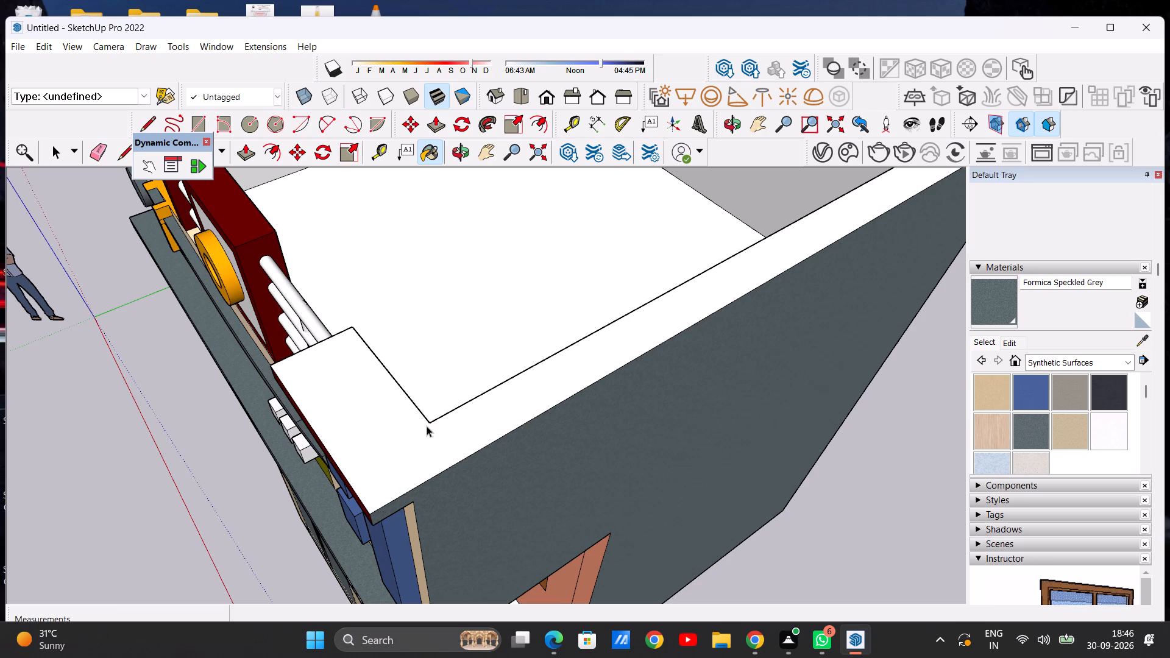
scroll(73, 371, "down", 5)
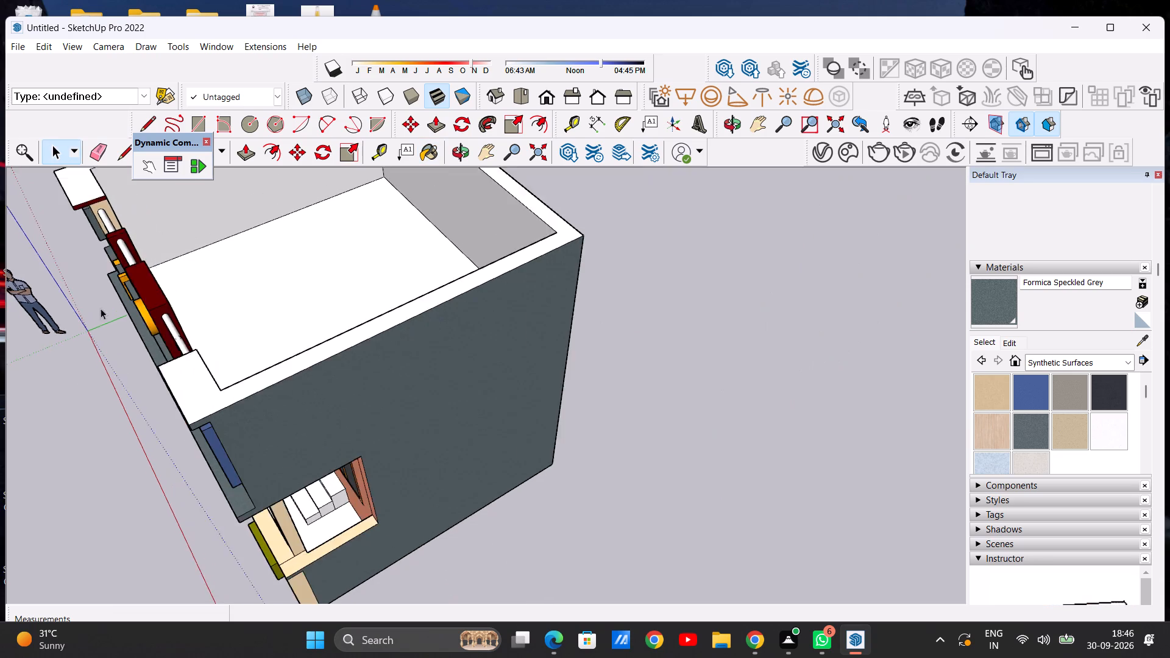
scroll(101, 308, "down", 11)
scroll(164, 276, "up", 7)
scroll(288, 277, "down", 4)
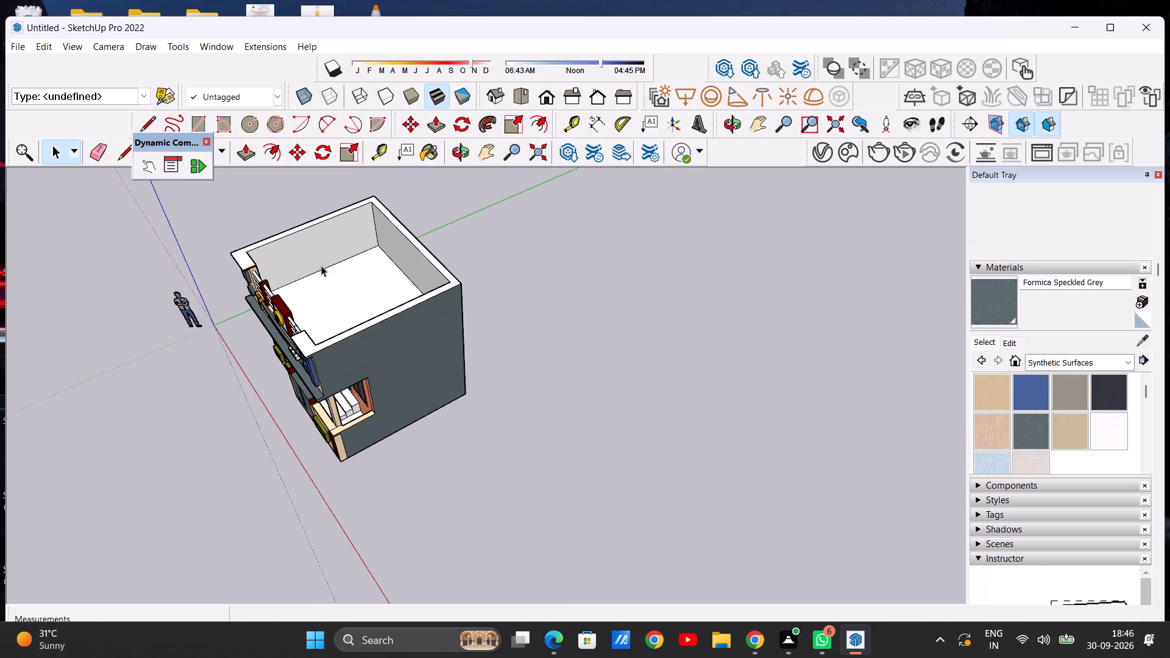
scroll(258, 268, "up", 5)
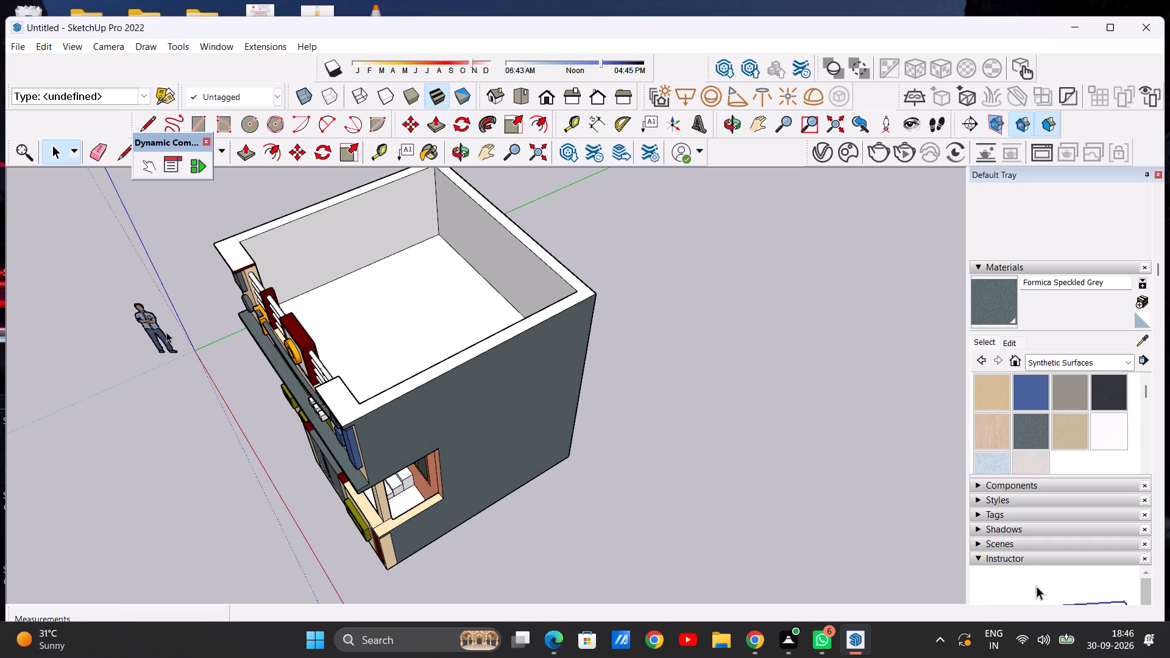
scroll(425, 330, "down", 4)
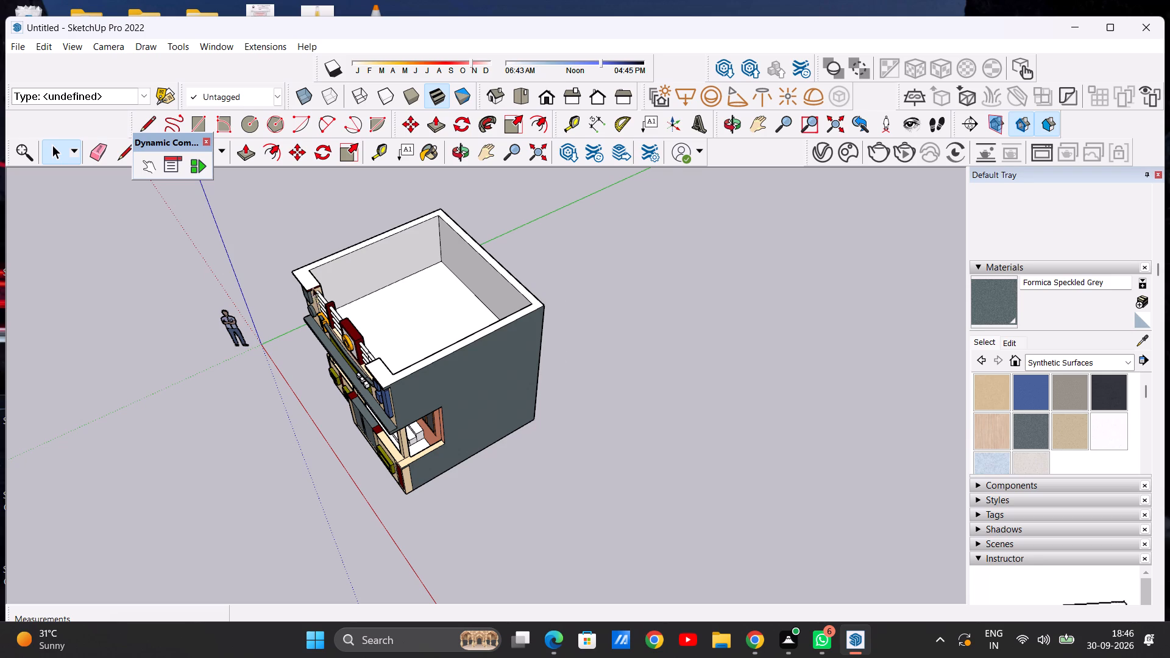
scroll(308, 285, "up", 12)
scroll(324, 266, "down", 11)
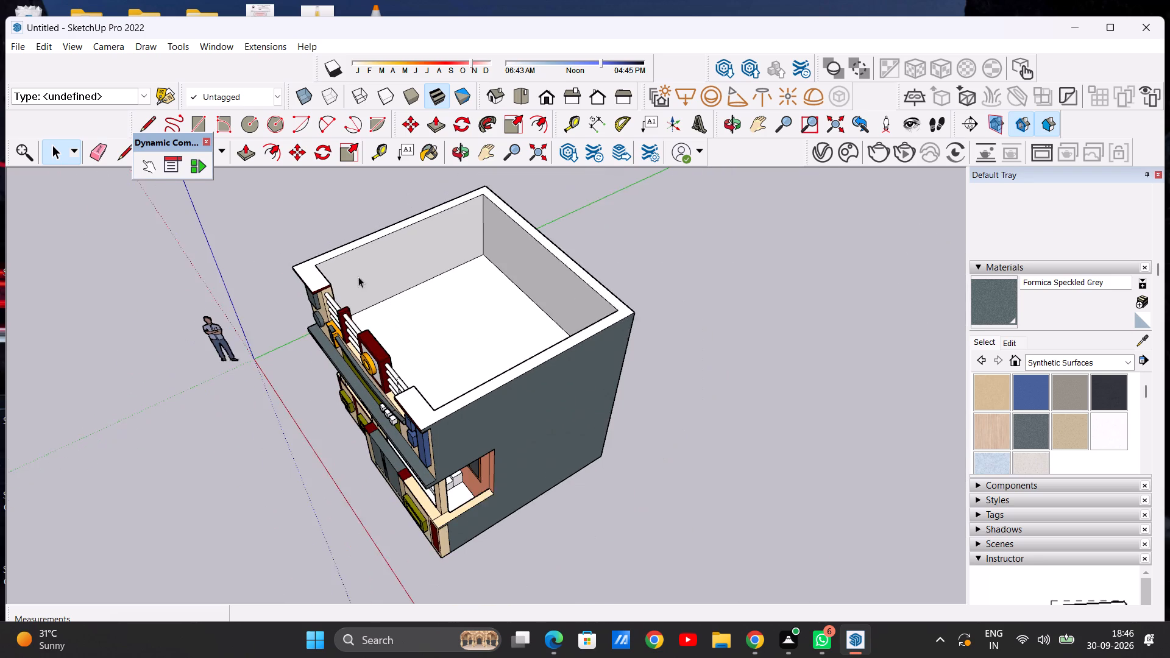
scroll(309, 311, "up", 7)
scroll(355, 248, "down", 2)
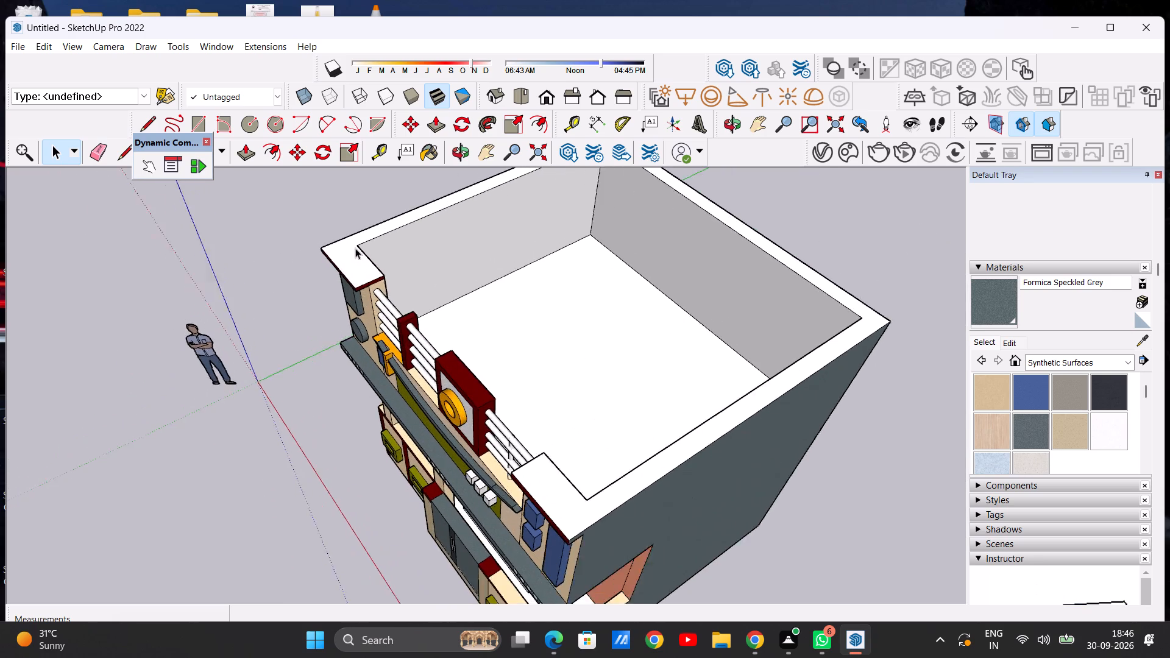
scroll(355, 248, "down", 7)
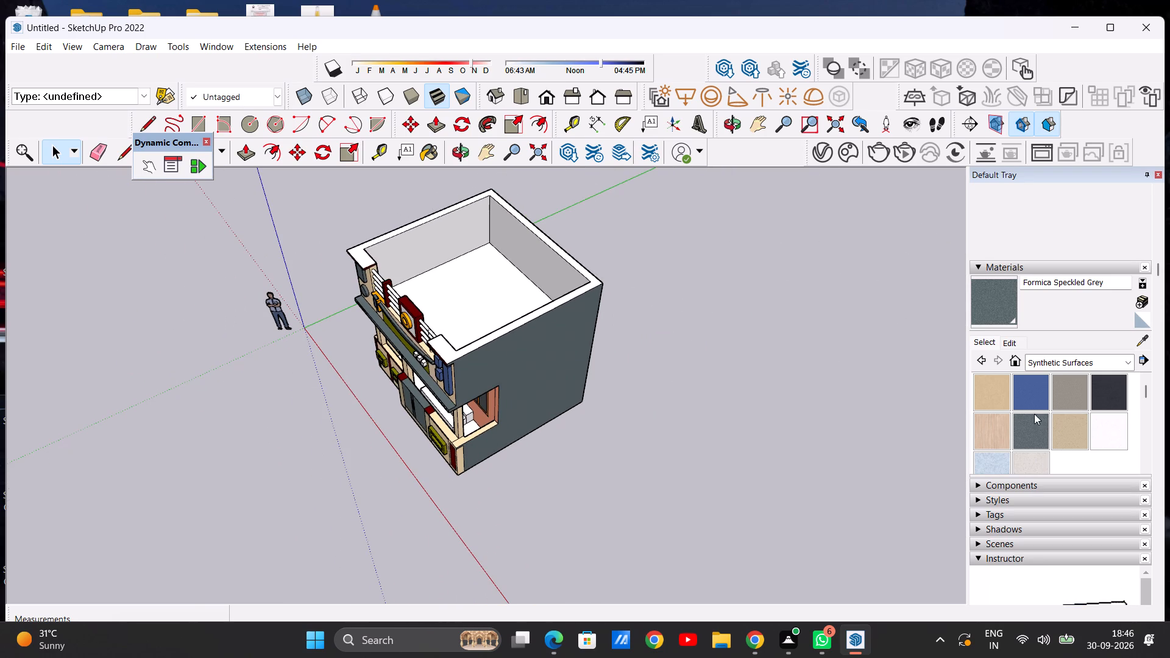
Paint the top face of the roof parapet with Formica Beige.
left_click(996, 394)
scroll(494, 327, "up", 10)
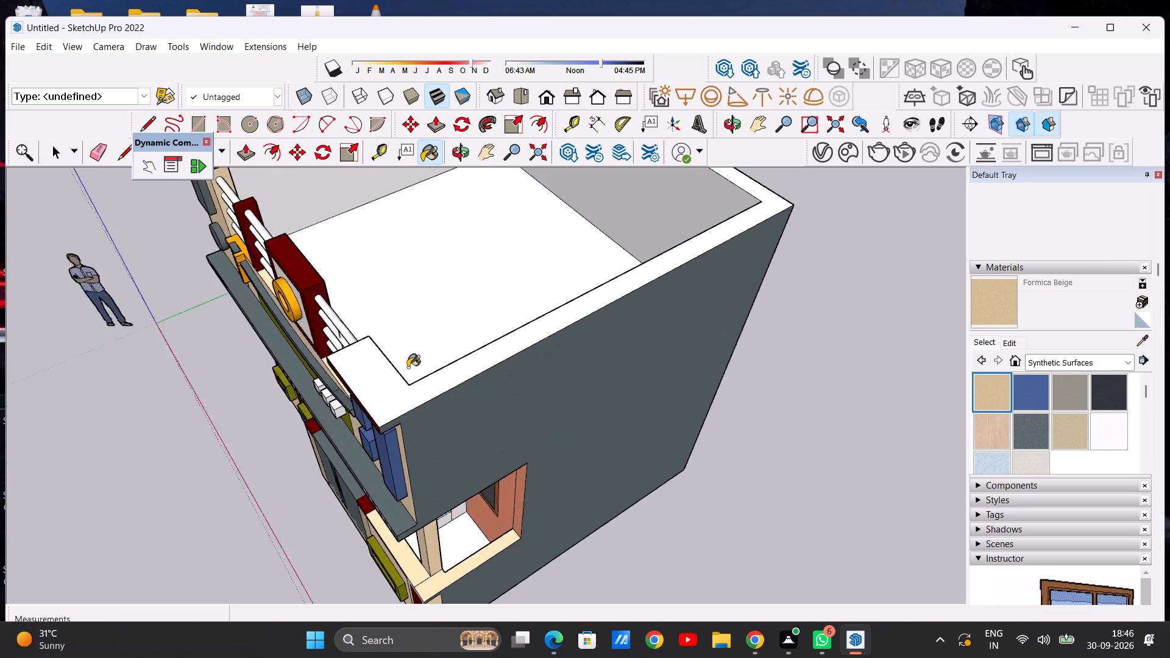
scroll(408, 367, "up", 3)
left_click(354, 402)
scroll(486, 398, "down", 20)
scroll(486, 398, "down", 1)
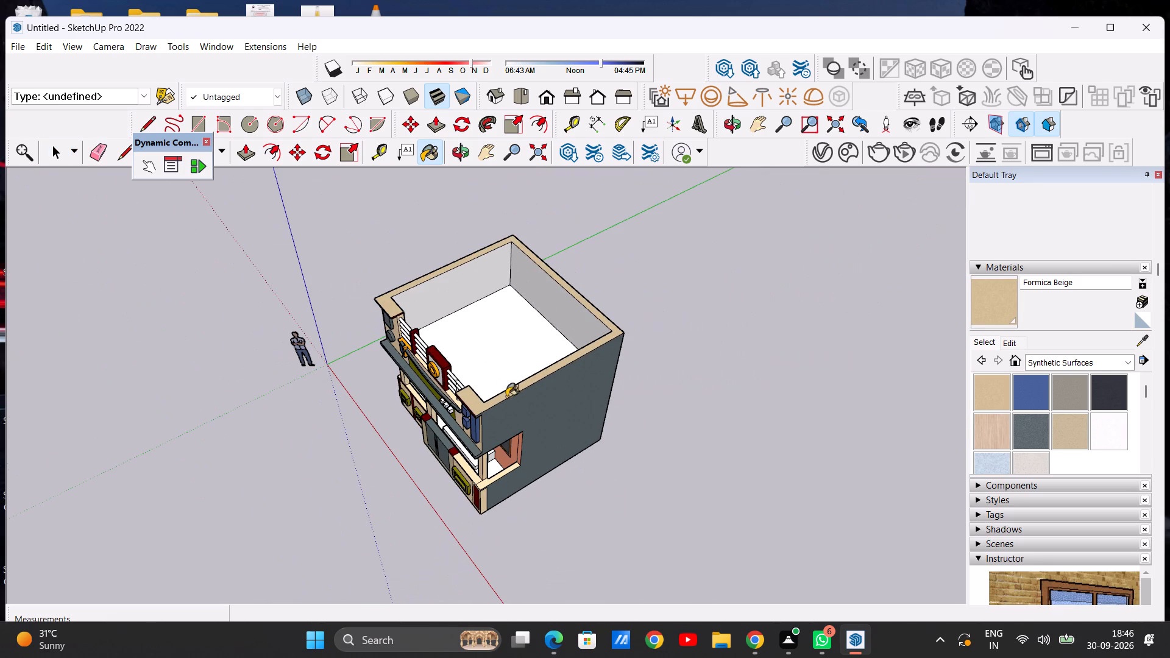
Examine the roof, parapet and facade from above and from the front for faces still lacking a material.
middle_click_drag(444, 417, 613, 220)
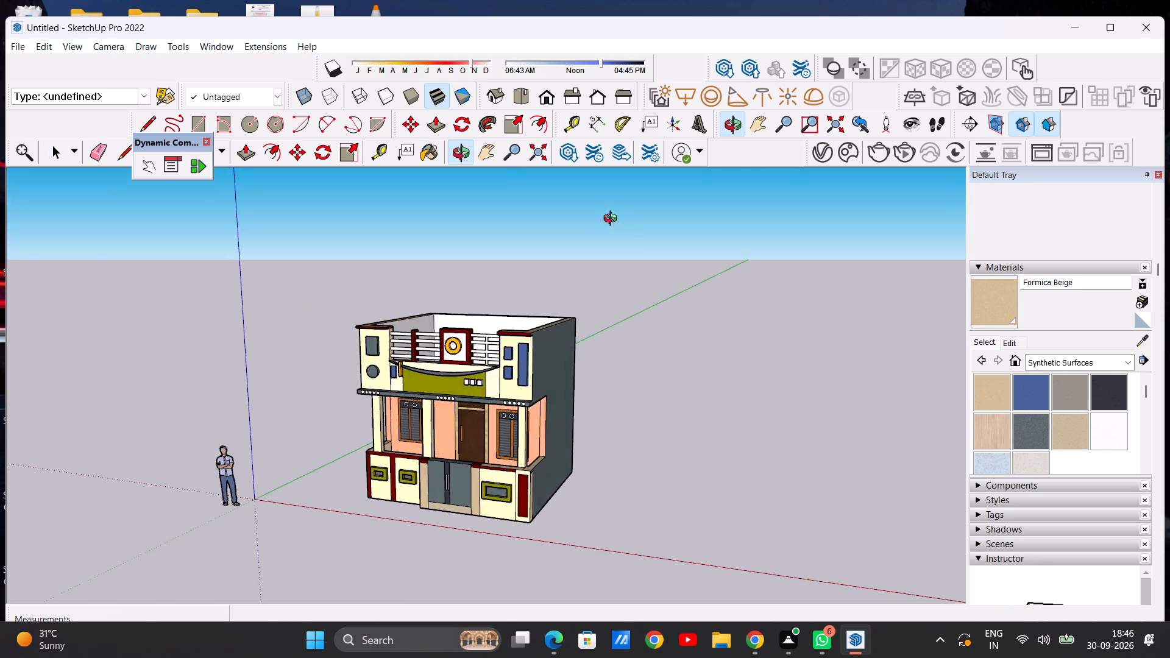
middle_click_drag(613, 220, 653, 238)
middle_click_drag(670, 241, 442, 431)
scroll(483, 308, "up", 2)
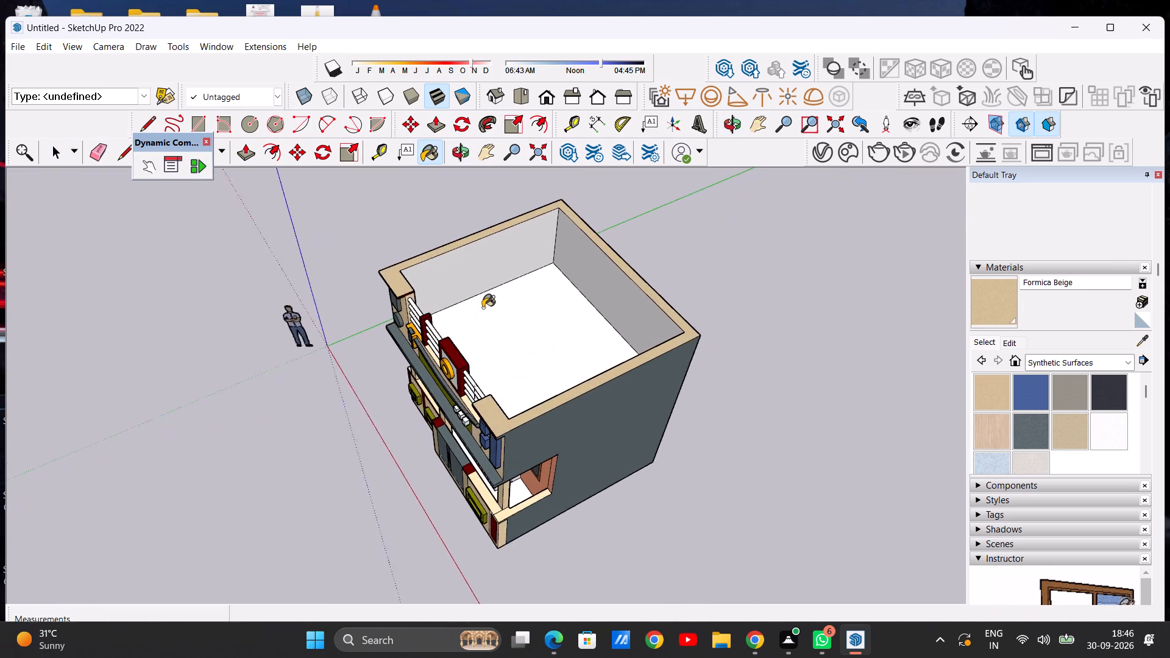
scroll(483, 308, "up", 3)
middle_click_drag(383, 453, 593, 271)
middle_click_drag(260, 496, 374, 402)
scroll(300, 449, "down", 8)
middle_click_drag(317, 423, 249, 551)
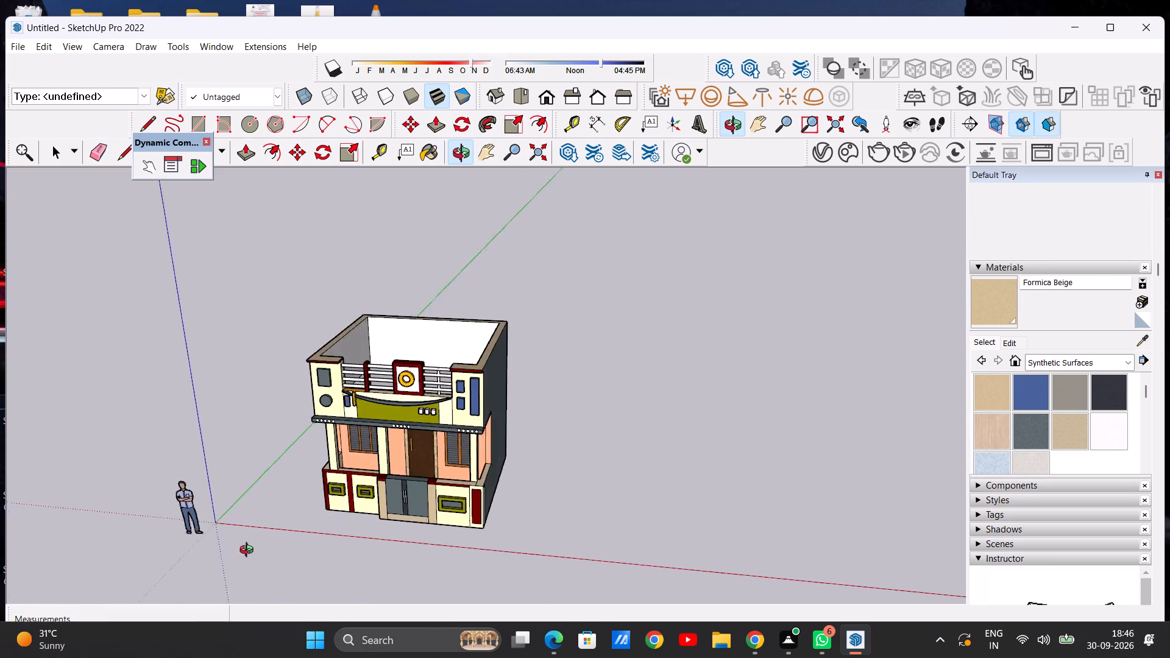
middle_click_drag(249, 551, 288, 573)
scroll(426, 345, "up", 7)
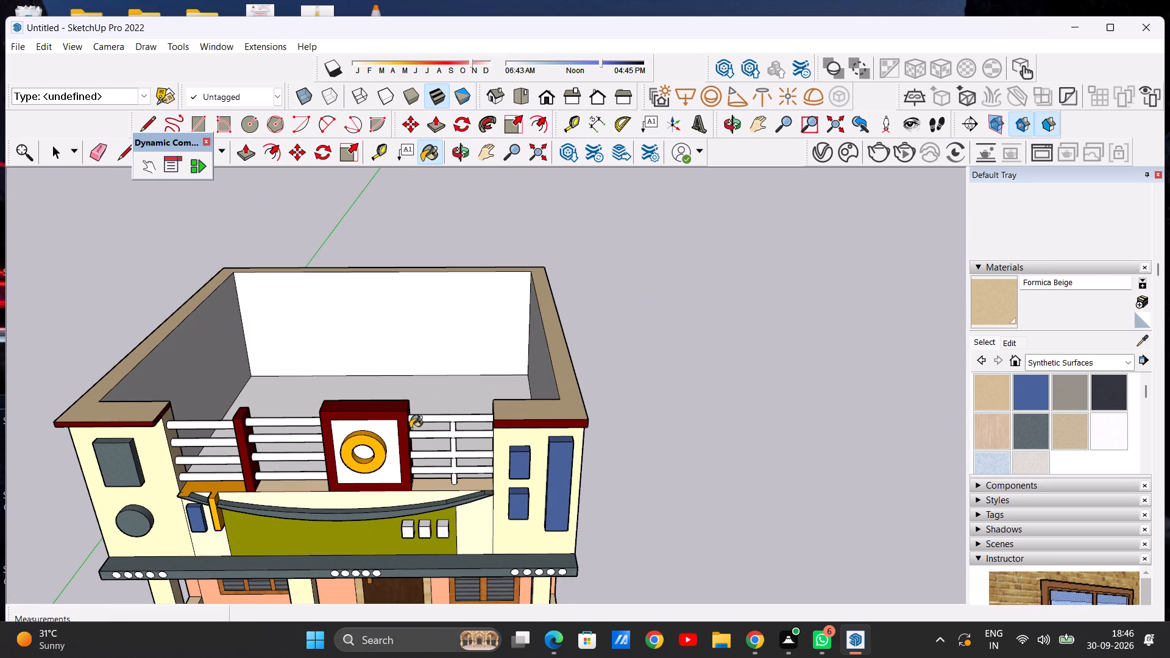
Paint the white panel around the yellow ring inside the maroon parapet frame with Color D01 from the Colors collection.
left_click(1126, 359)
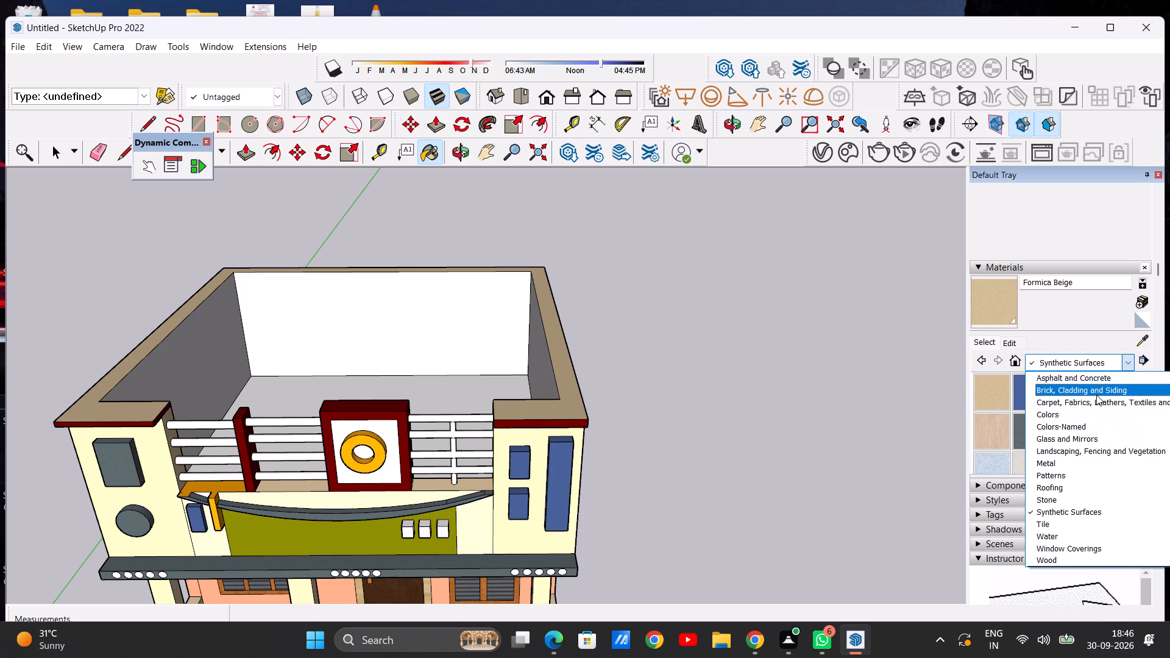
left_click(1085, 410)
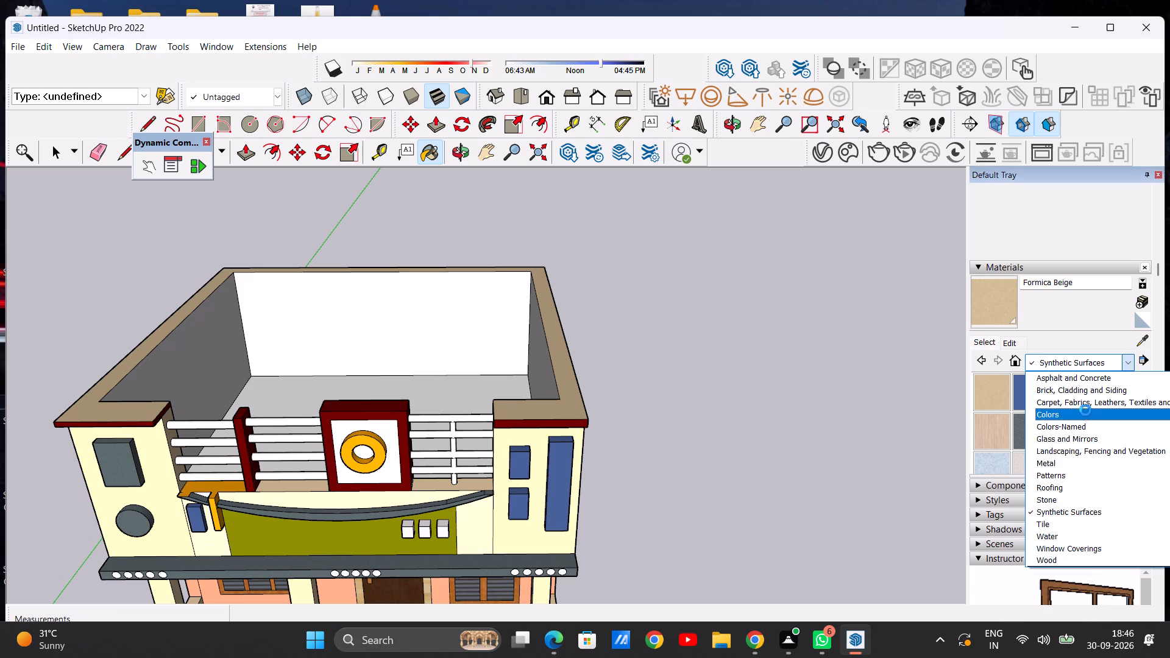
scroll(1061, 419, "down", 2)
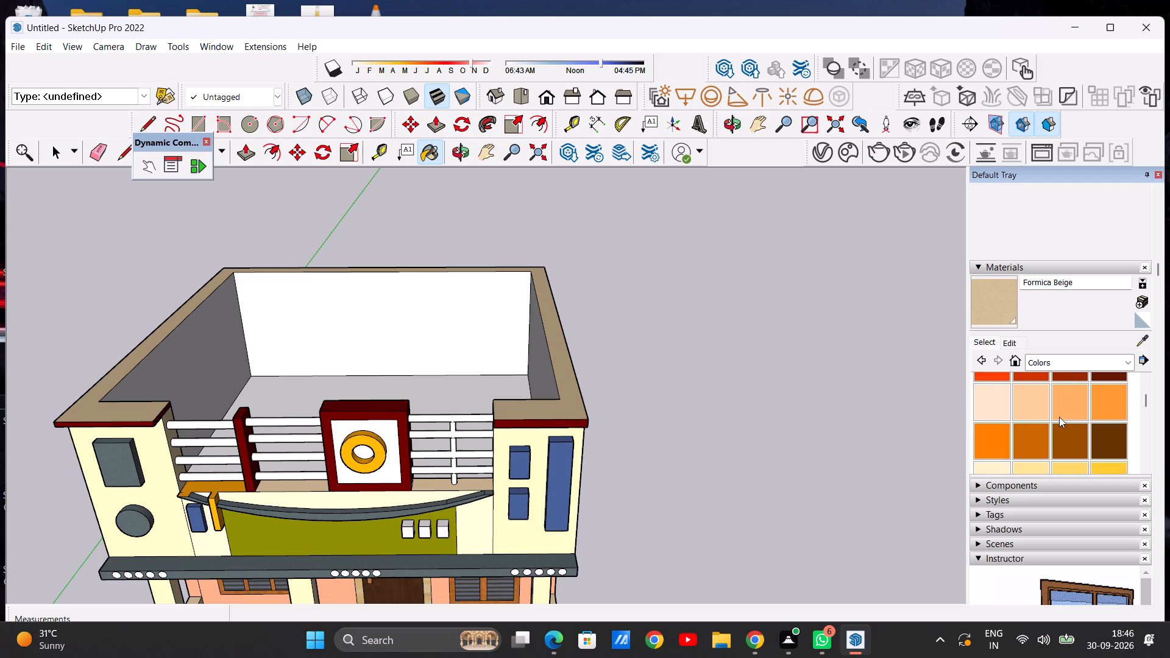
scroll(1059, 417, "down", 1)
left_click(984, 415)
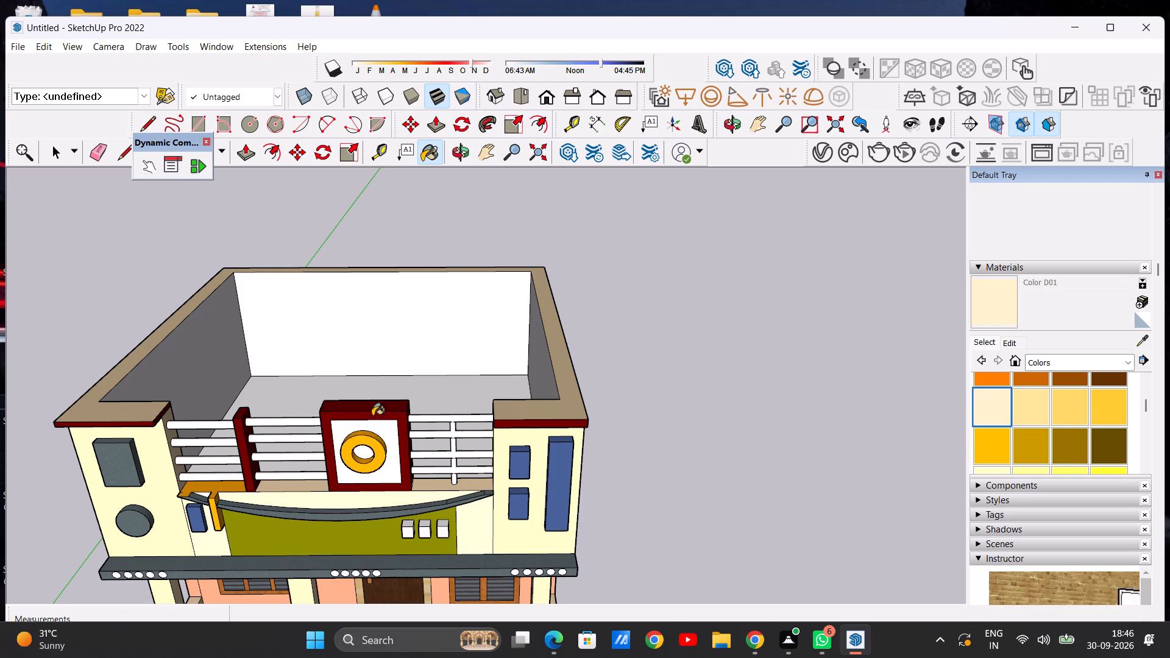
middle_click_drag(335, 457, 342, 408)
scroll(427, 419, "up", 7)
left_click(336, 419)
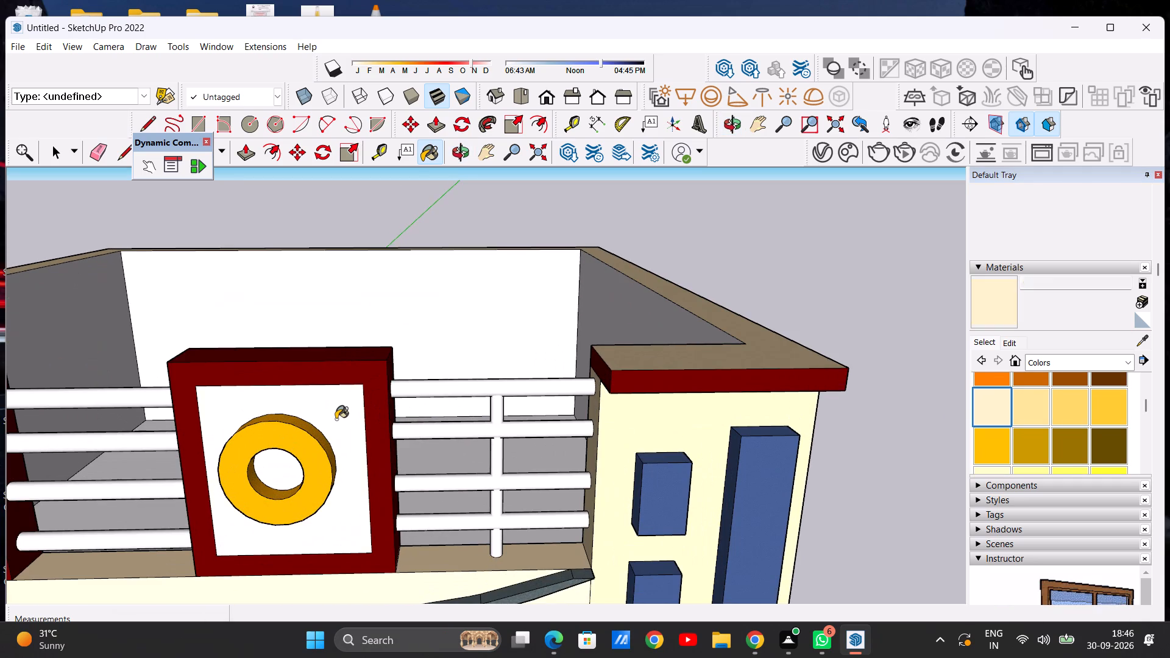
key("space")
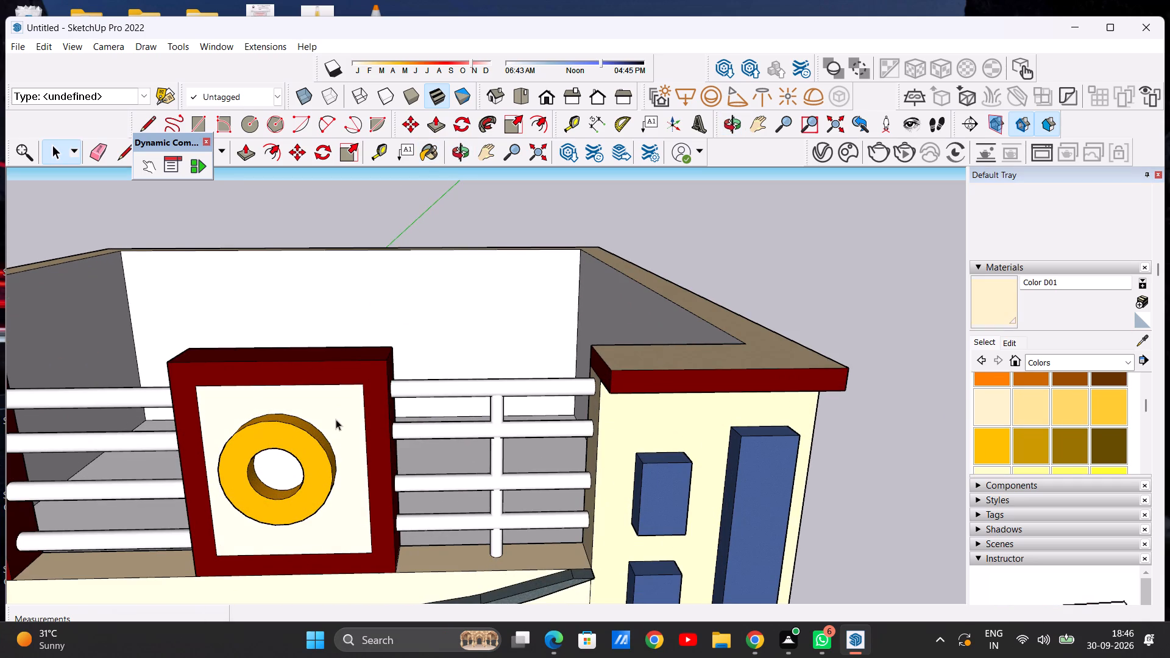
Examine the framed ring panel, parapet railings and curved band on the upper facade for faces still lacking a finish.
scroll(339, 420, "down", 15)
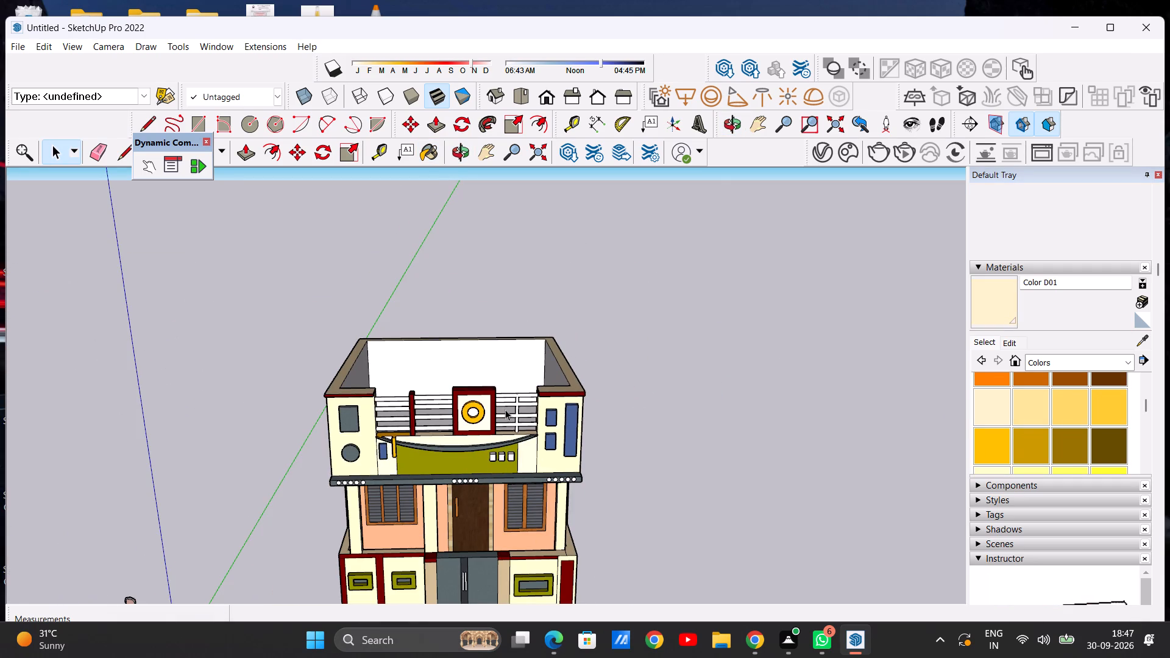
scroll(466, 302, "down", 2)
middle_click_drag(483, 511, 467, 472)
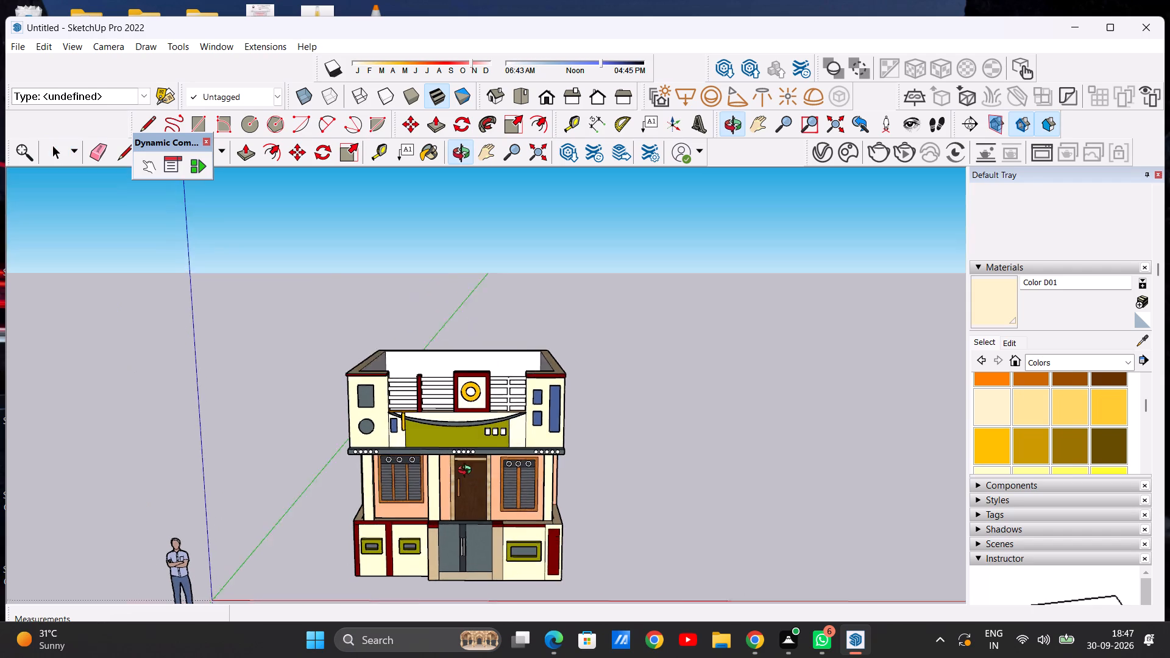
middle_click_drag(467, 472, 470, 448)
scroll(467, 383, "up", 9)
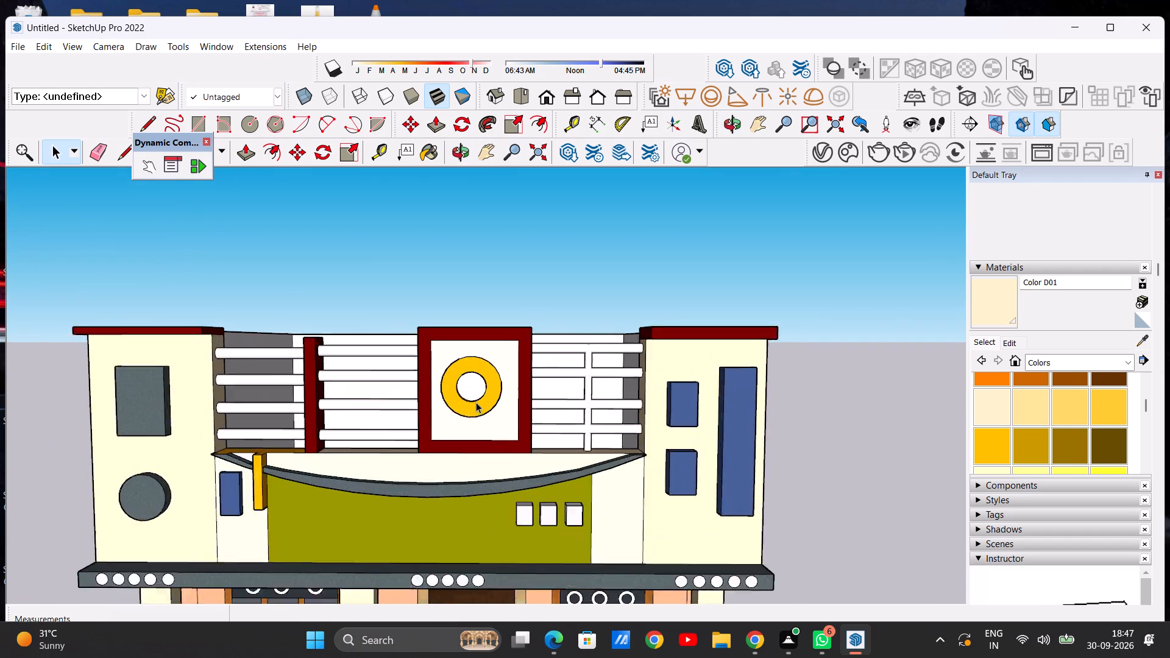
scroll(476, 402, "up", 5)
scroll(490, 390, "down", 5)
scroll(498, 353, "up", 3)
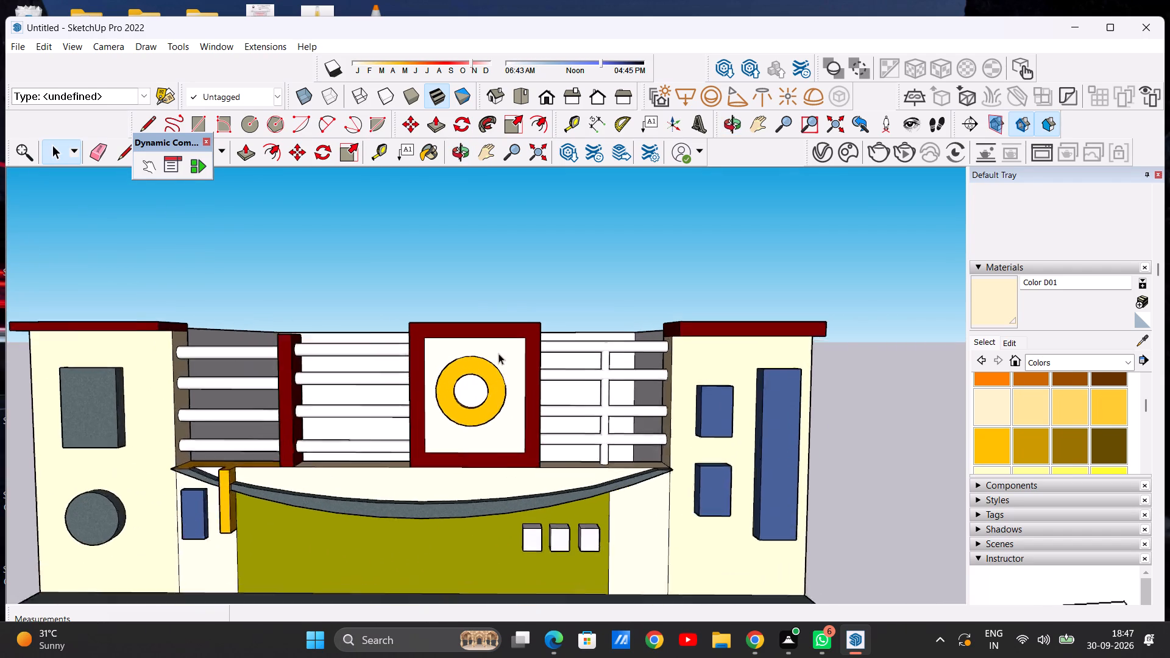
scroll(498, 353, "up", 2)
middle_click_drag(492, 357, 340, 374)
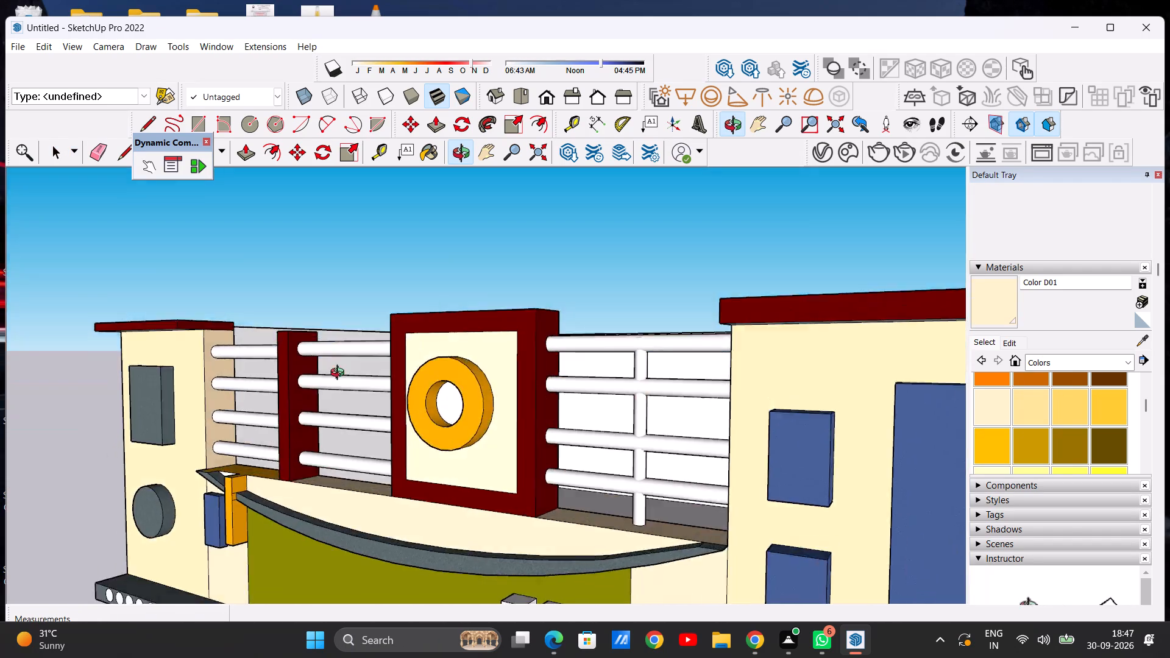
middle_click_drag(340, 374, 463, 398)
scroll(495, 397, "down", 8)
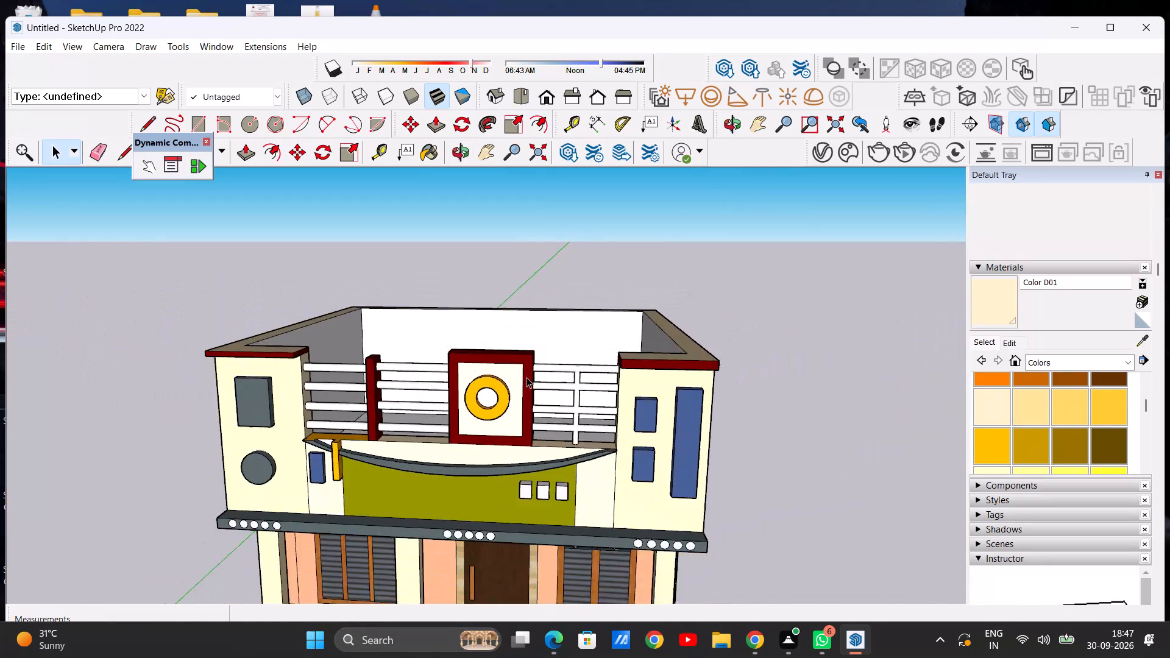
scroll(526, 377, "down", 1)
middle_click_drag(470, 445, 463, 422)
scroll(398, 374, "up", 5)
scroll(436, 386, "down", 7)
middle_click_drag(390, 390, 444, 391)
scroll(438, 405, "down", 13)
scroll(448, 458, "up", 9)
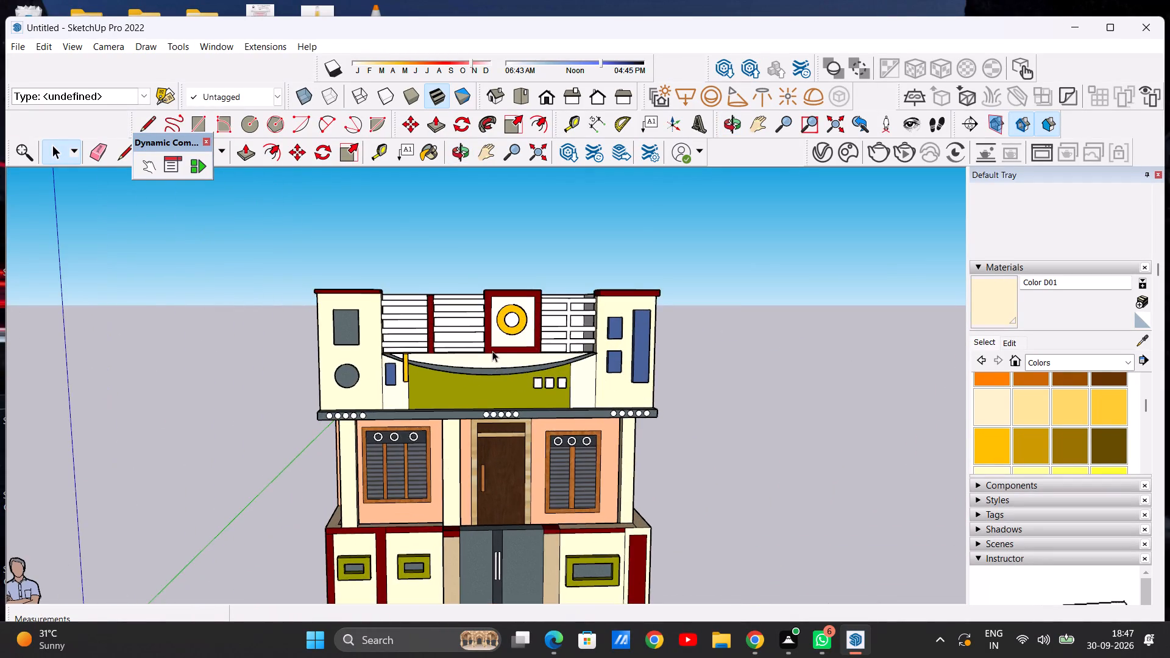
scroll(491, 351, "up", 11)
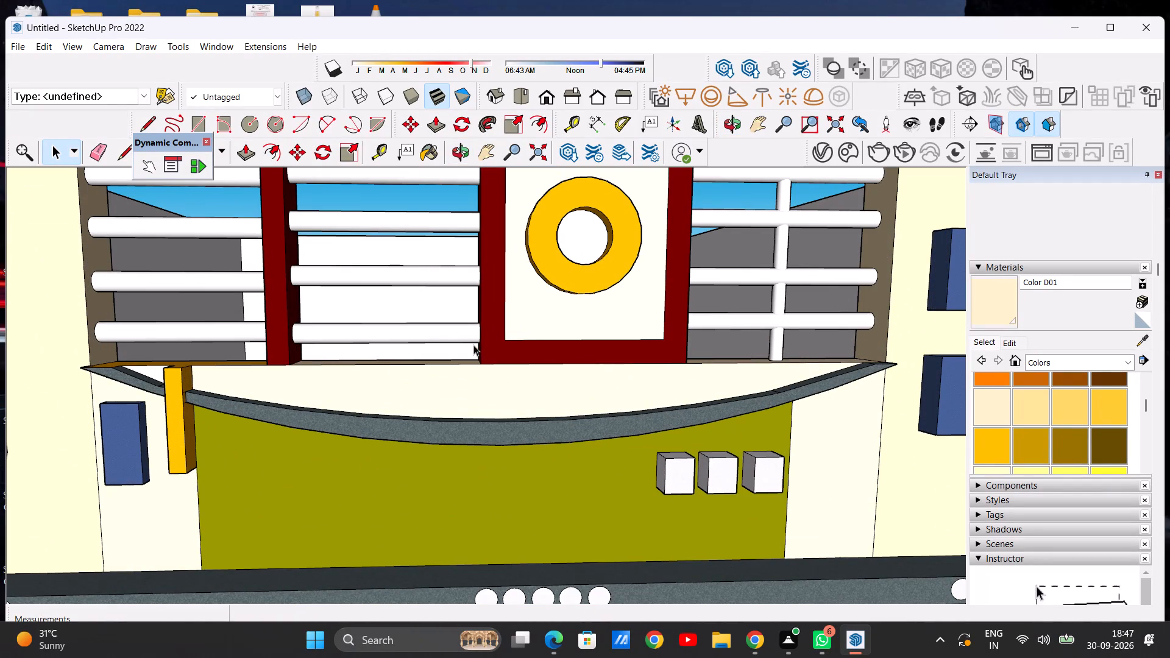
Examine the parapet railings, corner blocks and side walls of the upper facade from above and from both sides.
scroll(434, 248, "down", 10)
middle_click_drag(409, 236, 390, 313)
scroll(372, 242, "up", 10)
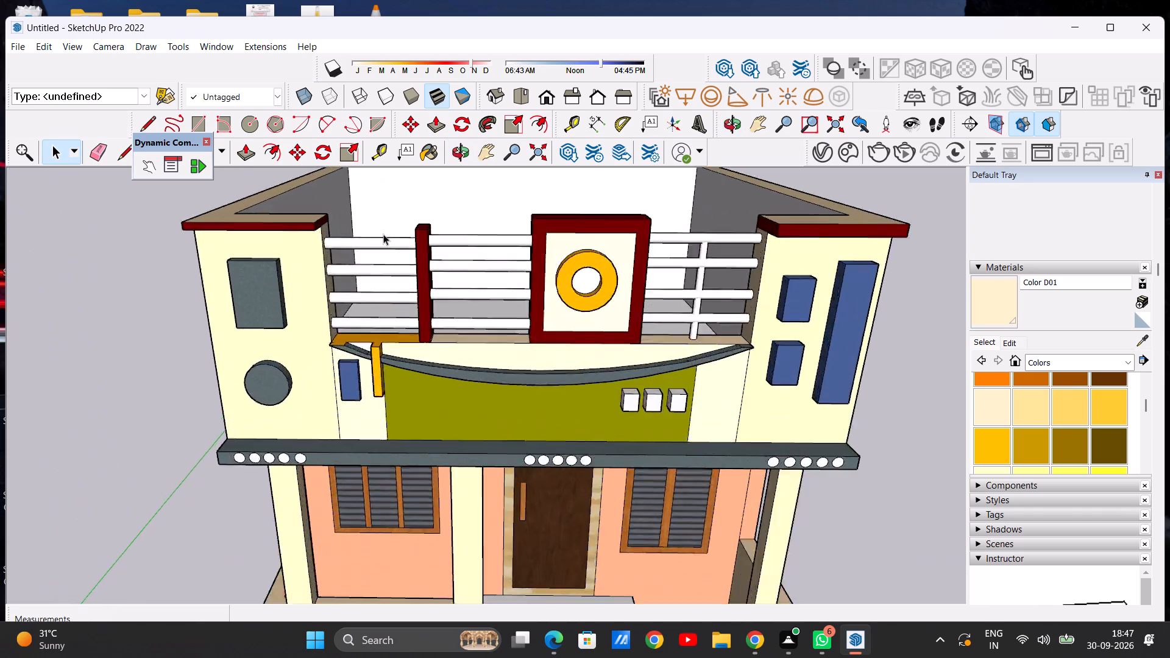
scroll(383, 234, "up", 4)
scroll(358, 266, "down", 8)
middle_click_drag(334, 274, 661, 272)
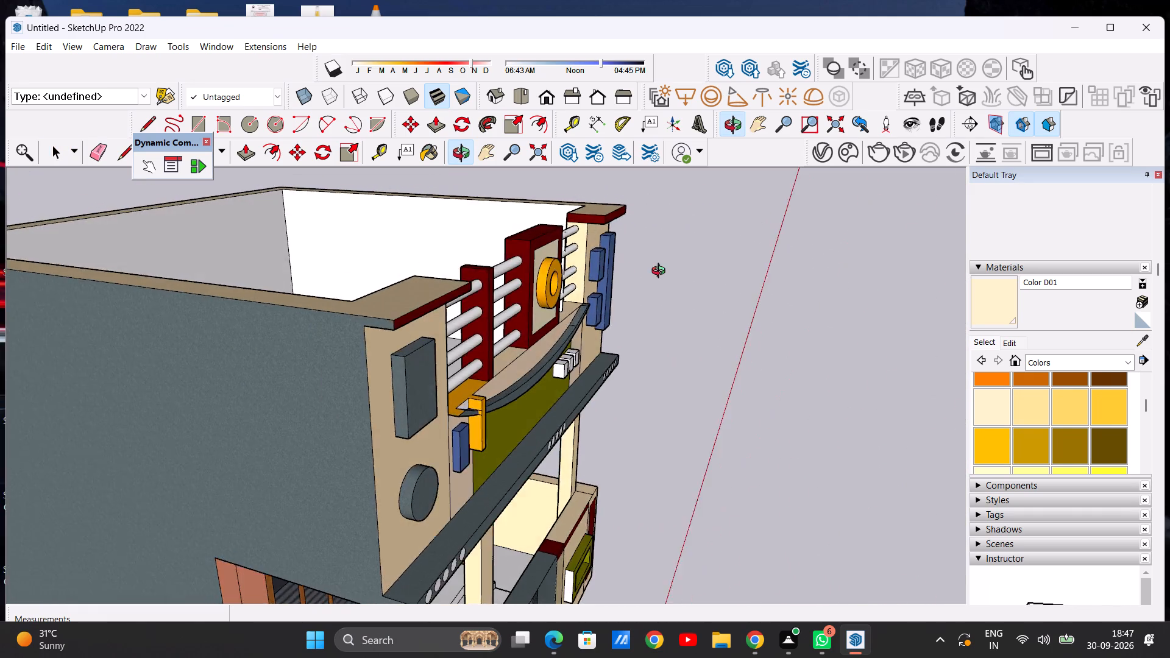
middle_click_drag(661, 272, 234, 271)
middle_click_drag(675, 305, 394, 308)
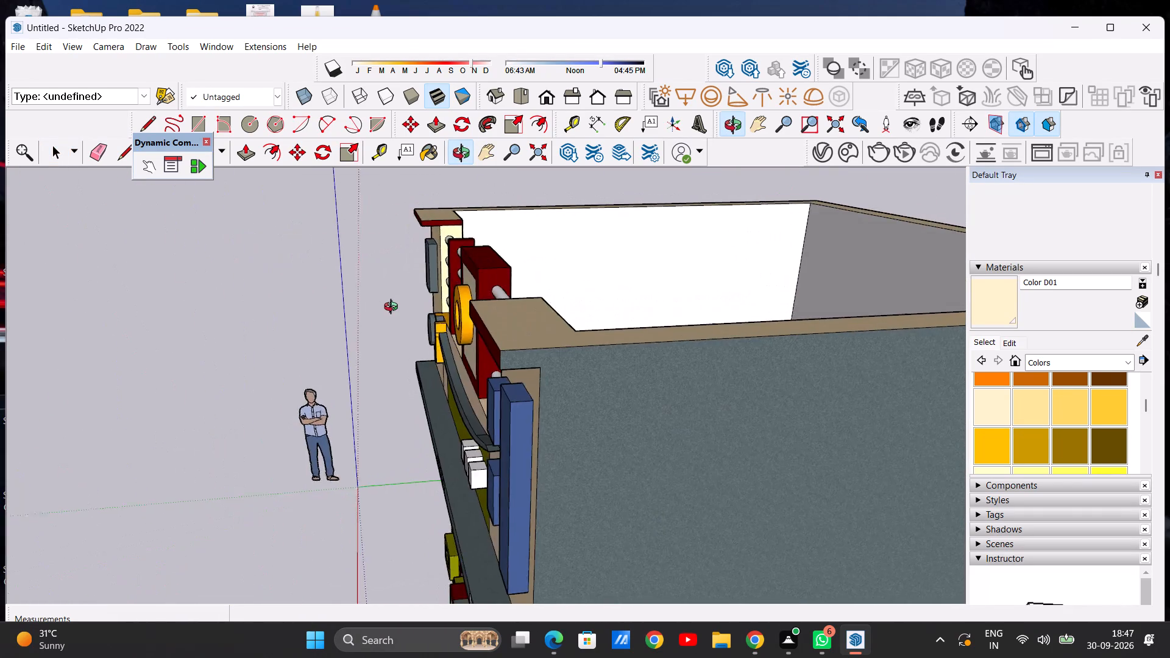
middle_click_drag(394, 308, 757, 316)
middle_click_drag(389, 314, 688, 304)
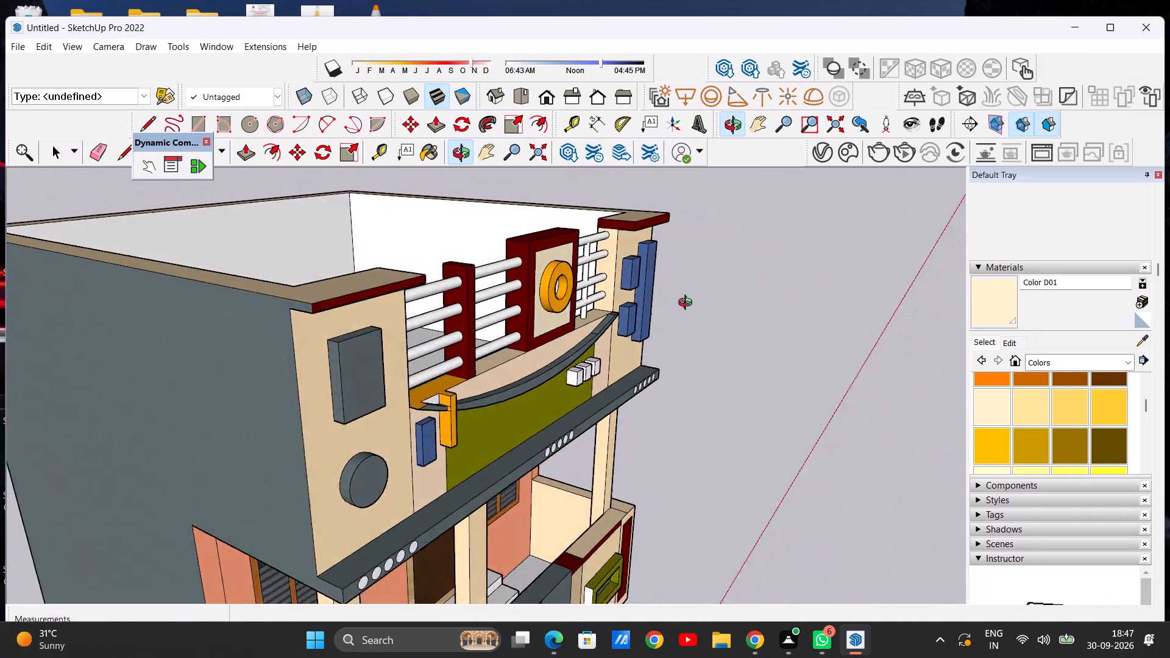
middle_click_drag(688, 304, 422, 294)
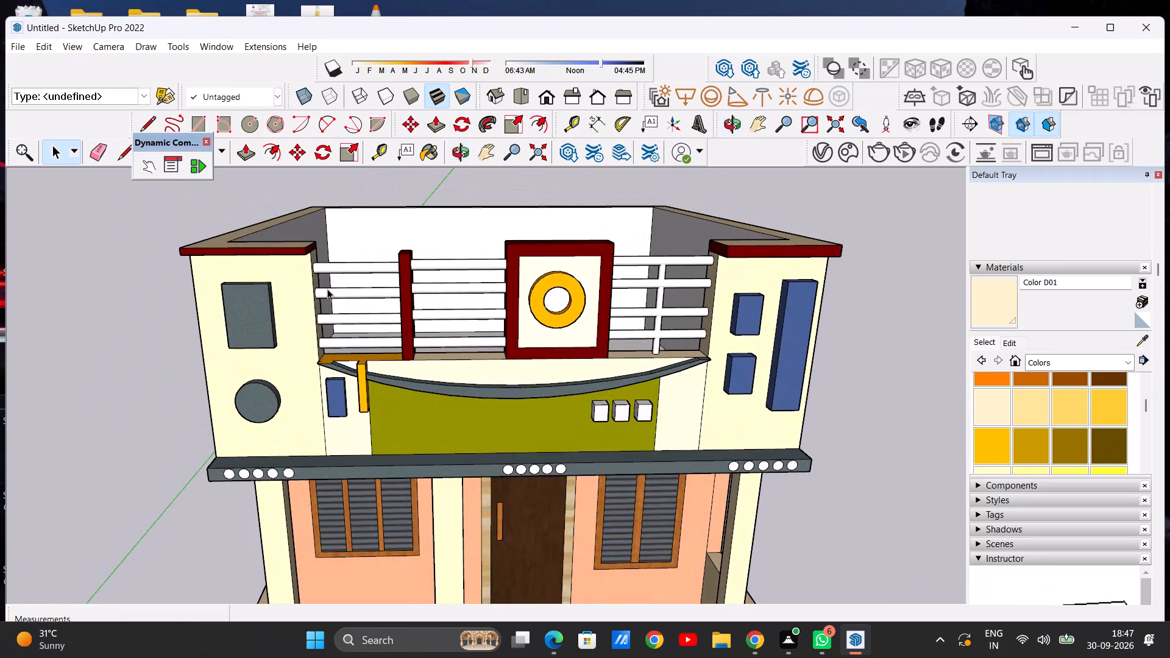
scroll(319, 305, "down", 5)
scroll(376, 305, "down", 4)
scroll(370, 295, "up", 5)
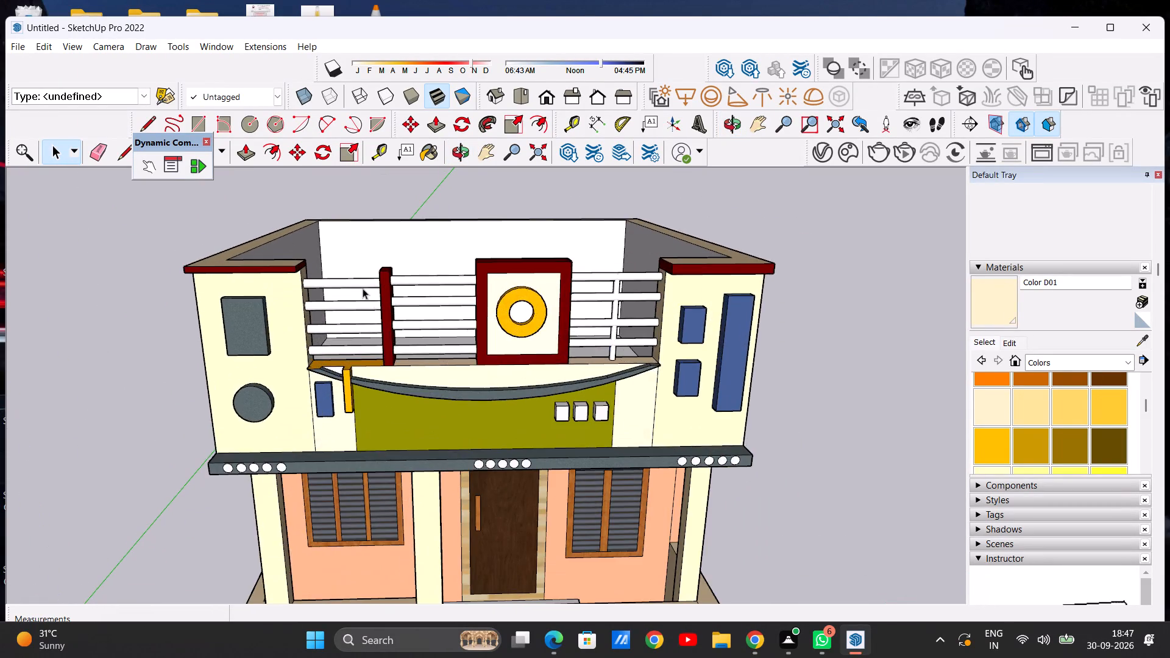
scroll(361, 280, "up", 7)
scroll(312, 274, "up", 1)
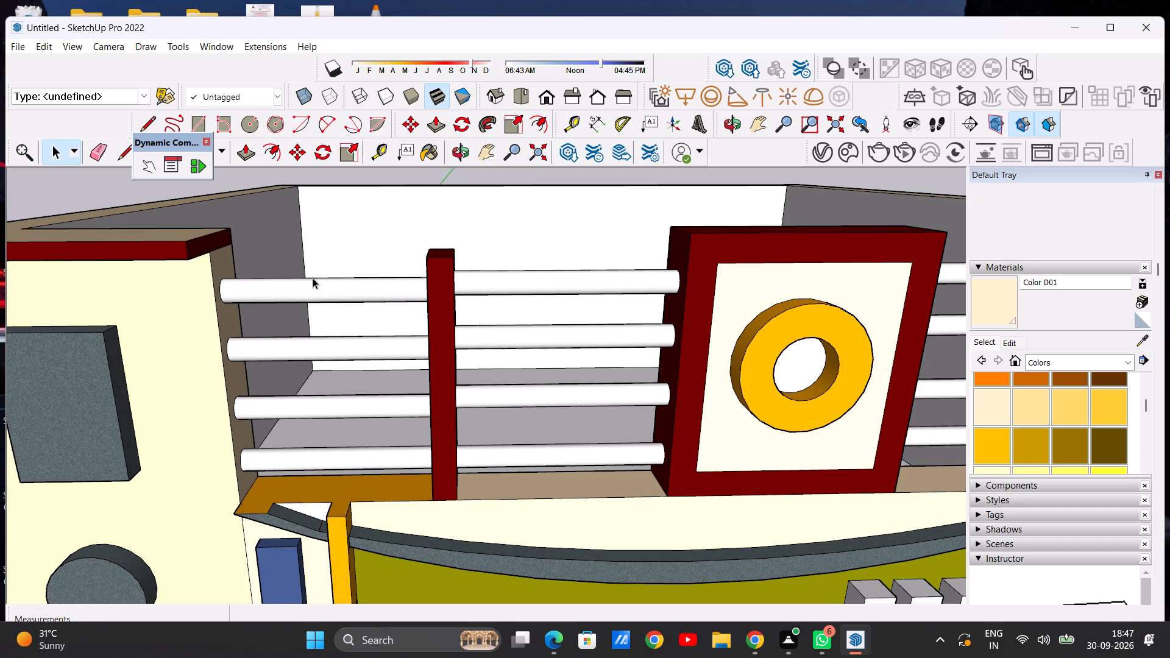
scroll(318, 278, "down", 15)
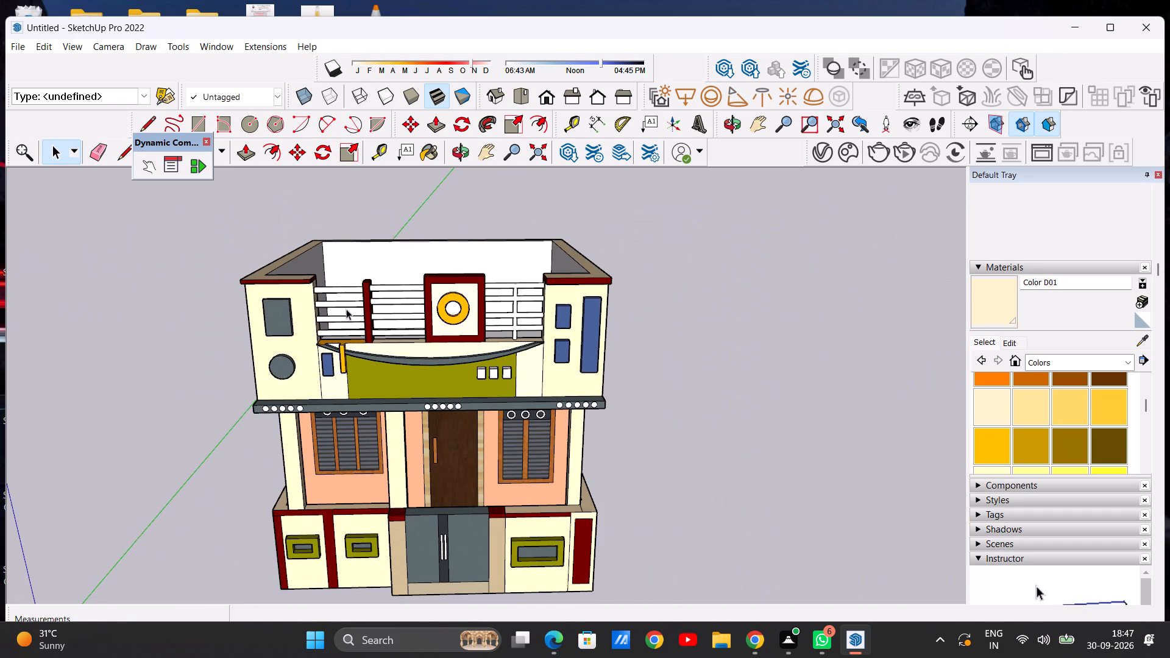
Examine the porch ceiling, columns and the ring-decorated panel above the window shutters from close up.
scroll(338, 454, "up", 7)
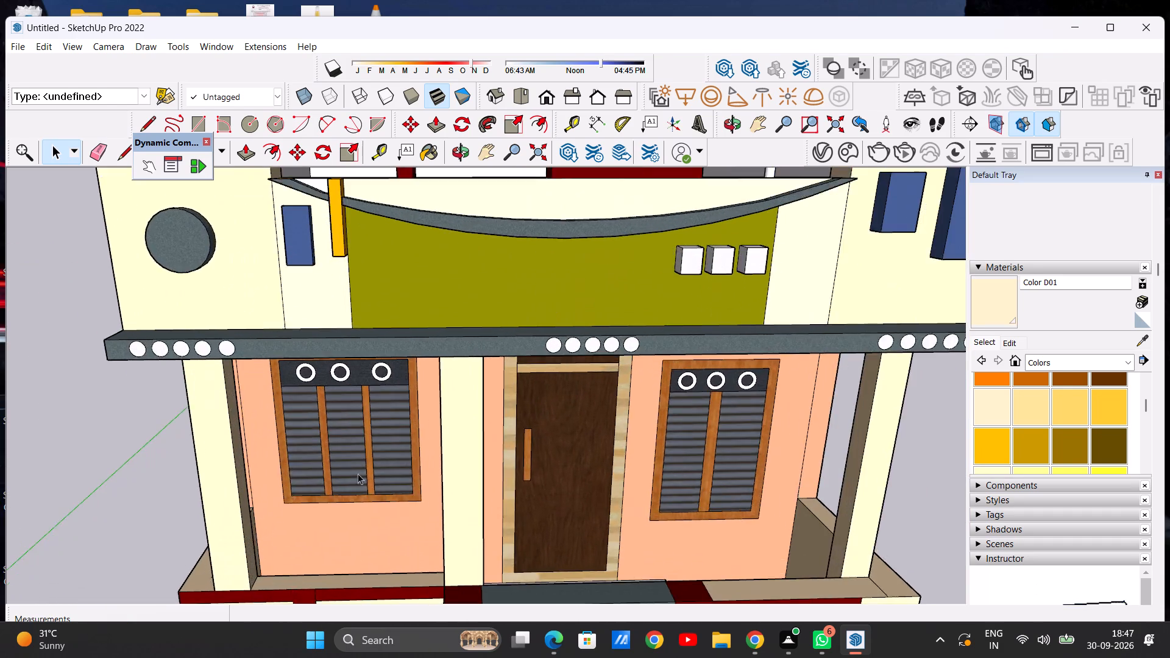
scroll(361, 487, "up", 1)
middle_click_drag(361, 487, 257, 314)
scroll(361, 407, "up", 1)
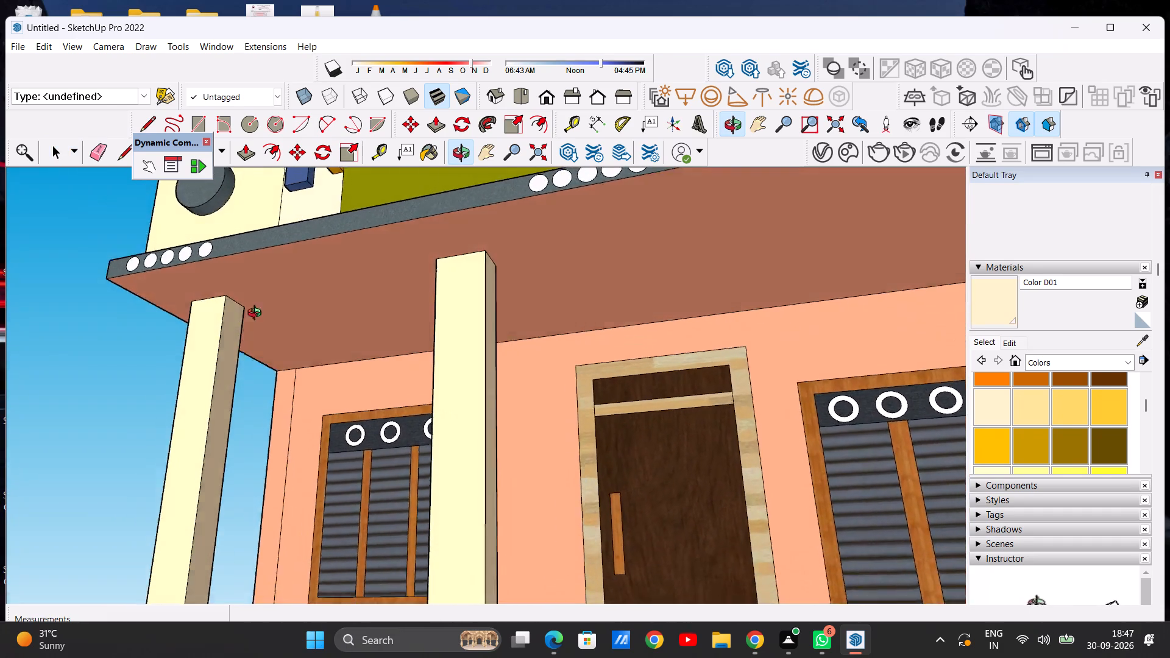
middle_click_drag(257, 314, 216, 350)
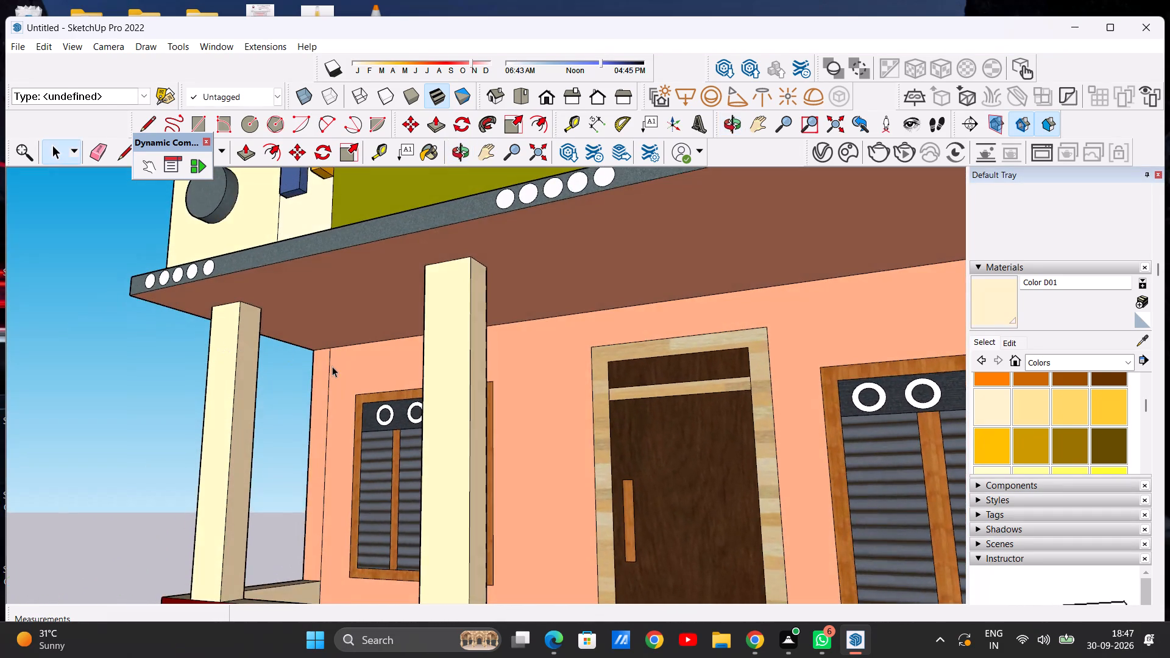
scroll(336, 359, "up", 13)
scroll(406, 484, "down", 4)
scroll(431, 558, "up", 8)
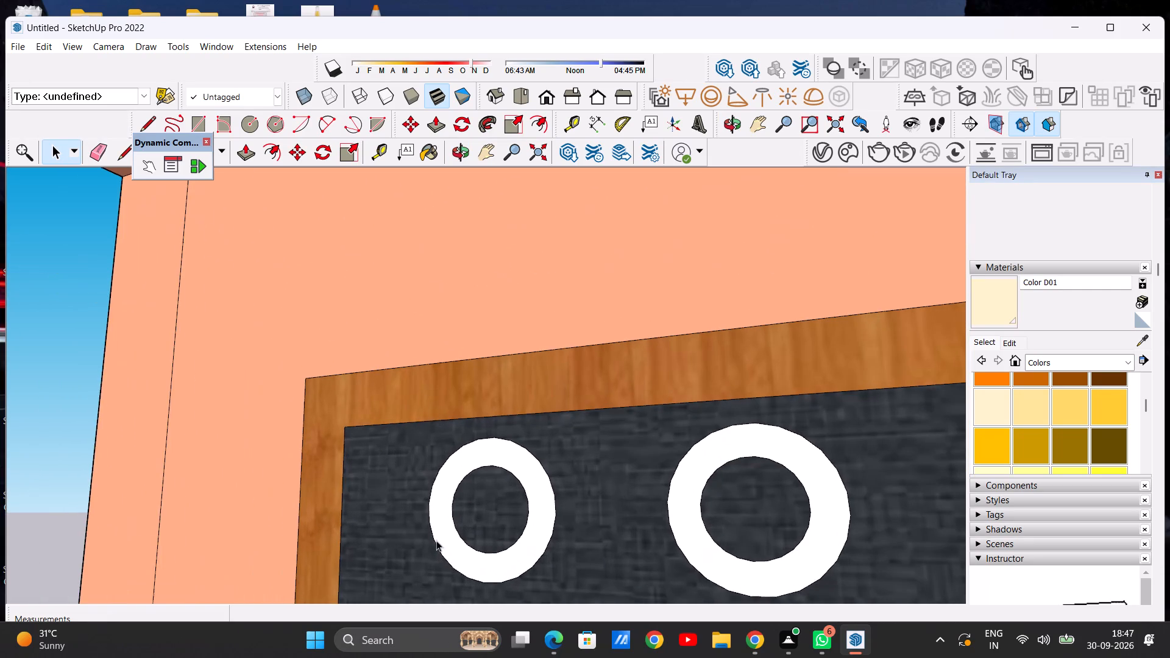
Select all geometry connected to the dark ring-decorated window panel and examine how much of the house it includes.
left_click(392, 509)
left_click(392, 509)
double_click(392, 509)
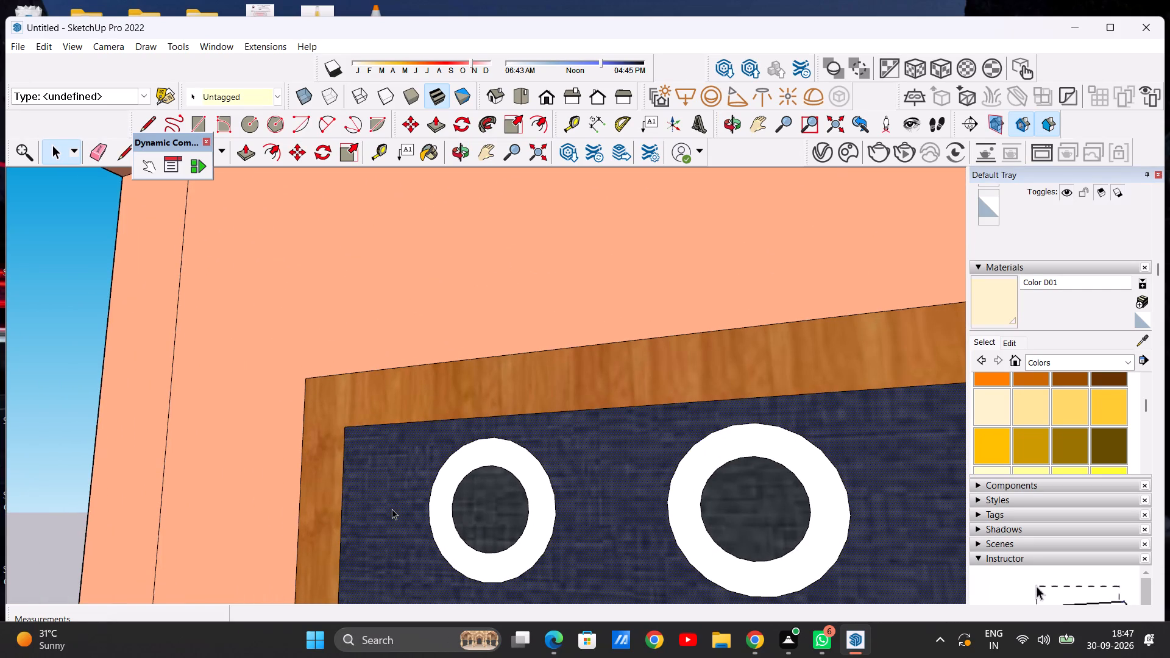
double_click(392, 509)
scroll(394, 492, "down", 11)
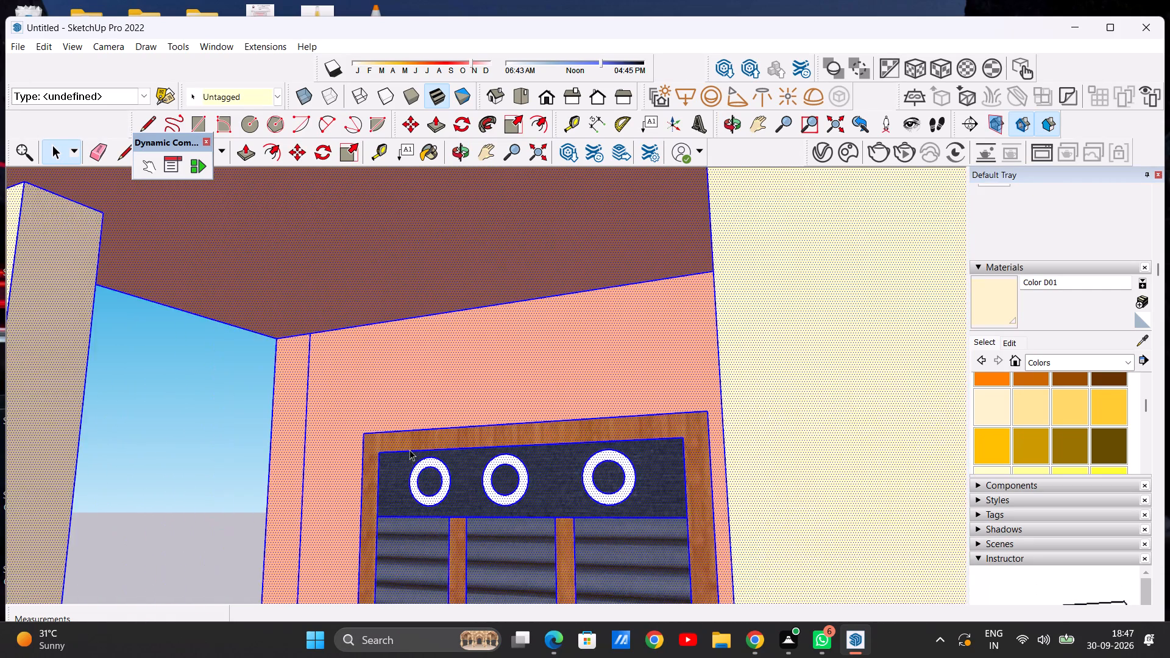
scroll(409, 450, "down", 16)
scroll(487, 394, "up", 6)
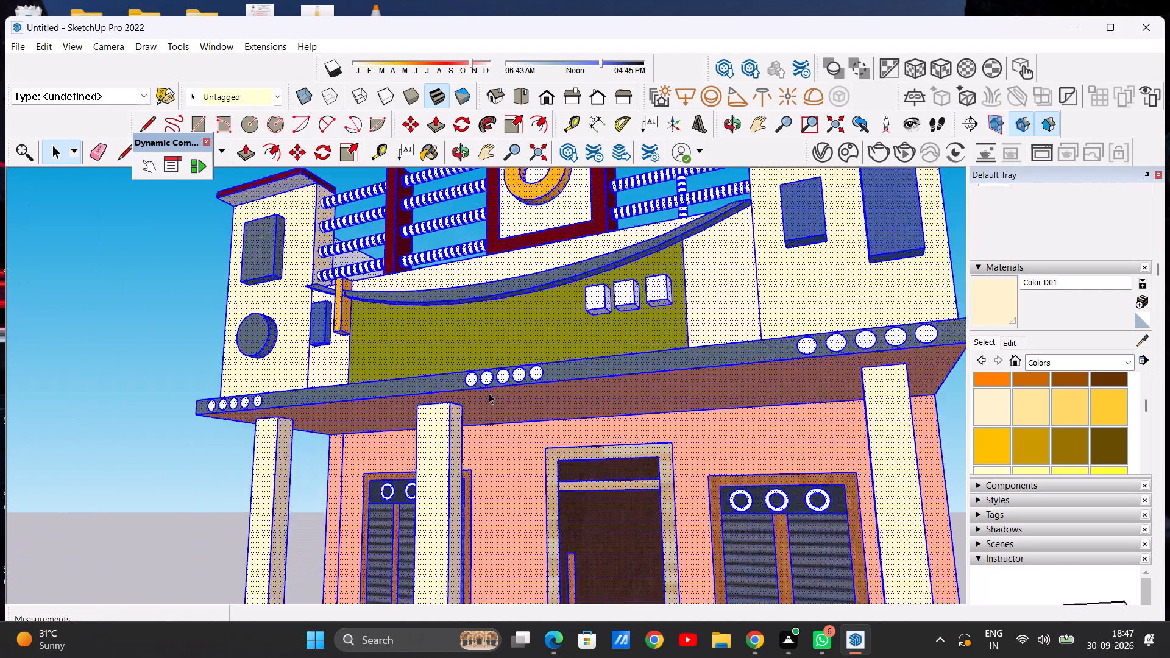
scroll(500, 380, "up", 8)
scroll(486, 423, "down", 13)
scroll(547, 437, "up", 1)
scroll(547, 437, "down", 6)
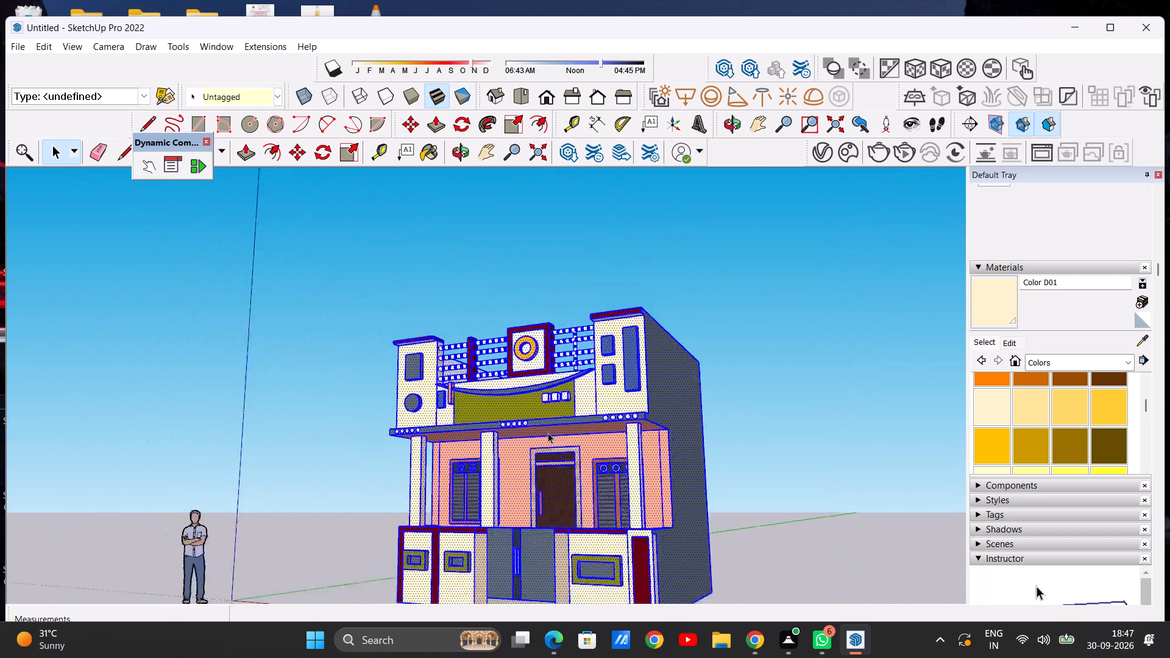
scroll(548, 433, "down", 7)
Examine the complete house from below, the side, the roof and behind the parapet, and clear the selection.
middle_click_drag(557, 553, 578, 494)
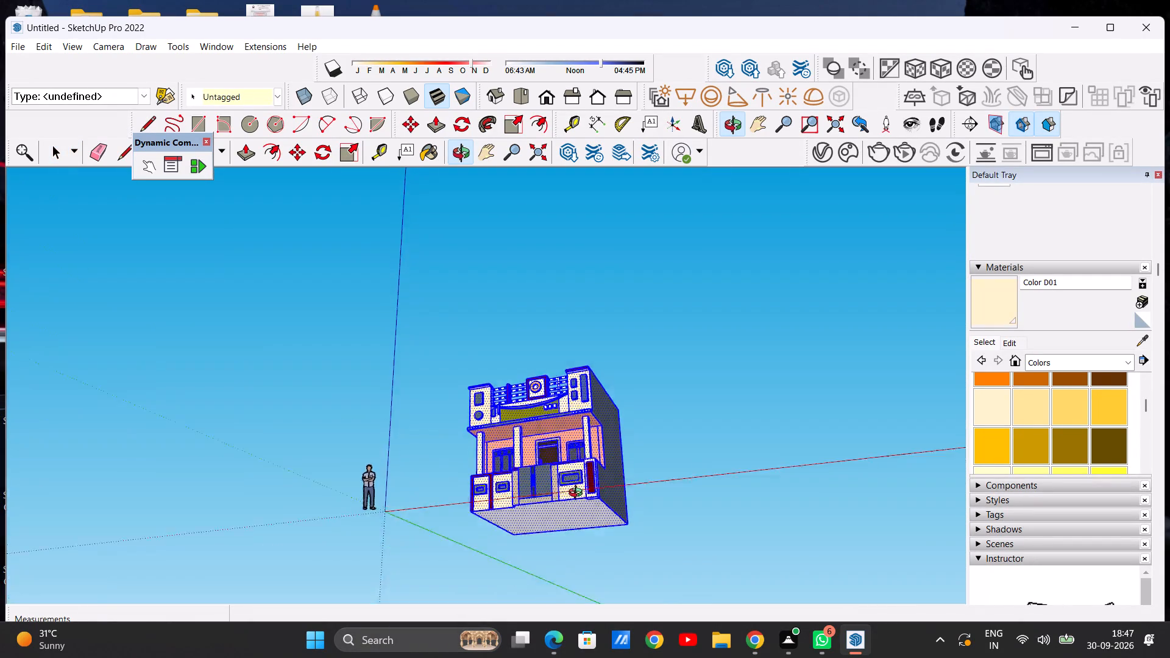
middle_click_drag(578, 494, 556, 609)
middle_click_drag(653, 480, 288, 484)
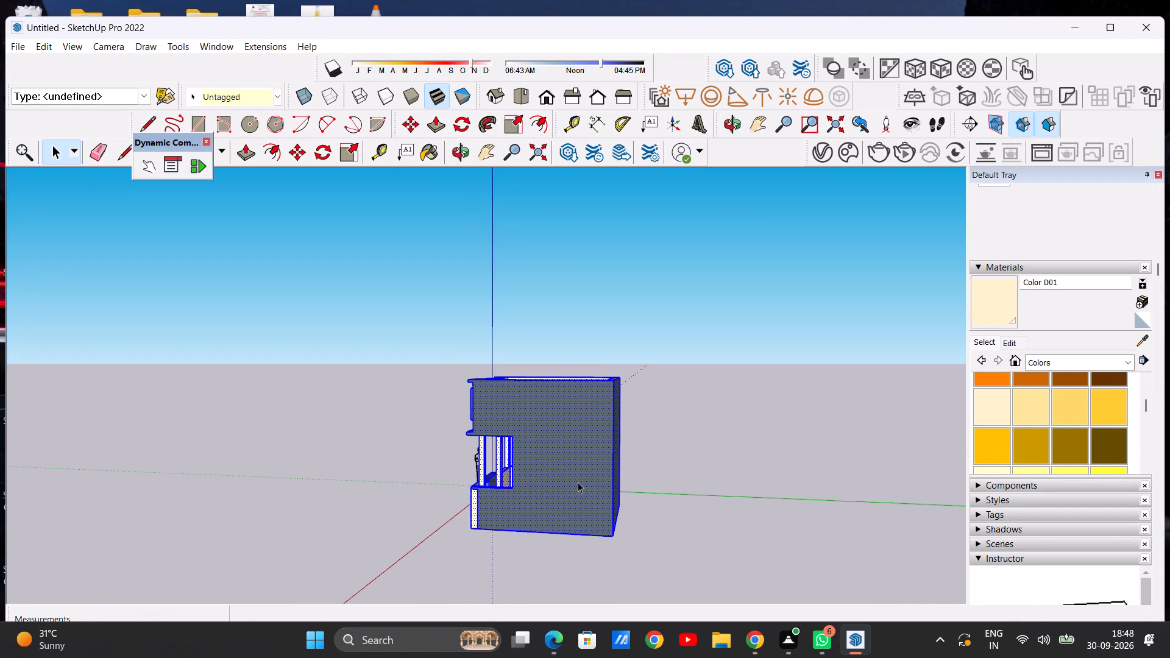
middle_click_drag(549, 490, 787, 552)
scroll(518, 408, "up", 1)
middle_click_drag(515, 409, 611, 515)
middle_click_drag(512, 380, 113, 401)
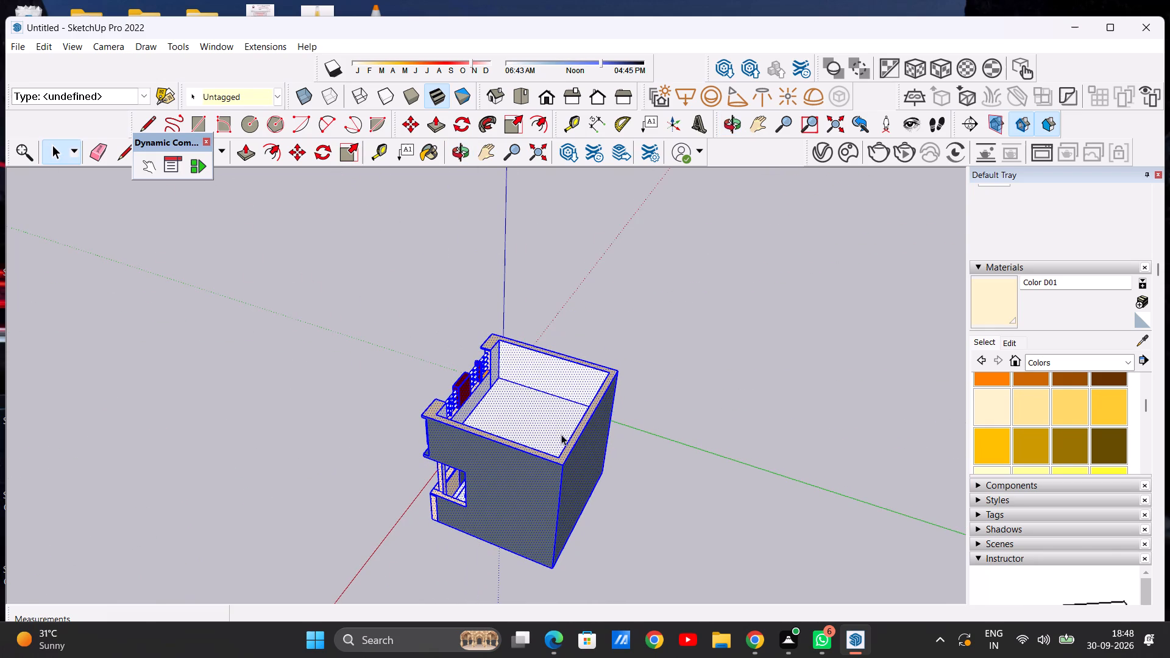
middle_click_drag(420, 400, 333, 387)
scroll(485, 384, "up", 15)
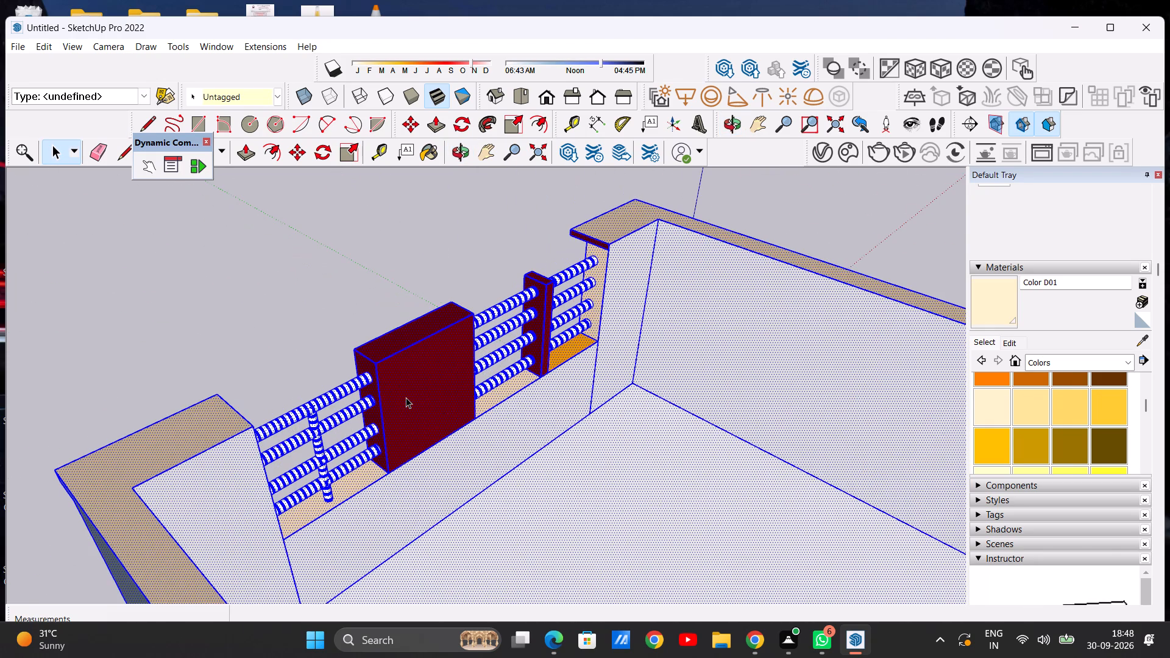
scroll(512, 431, "down", 10)
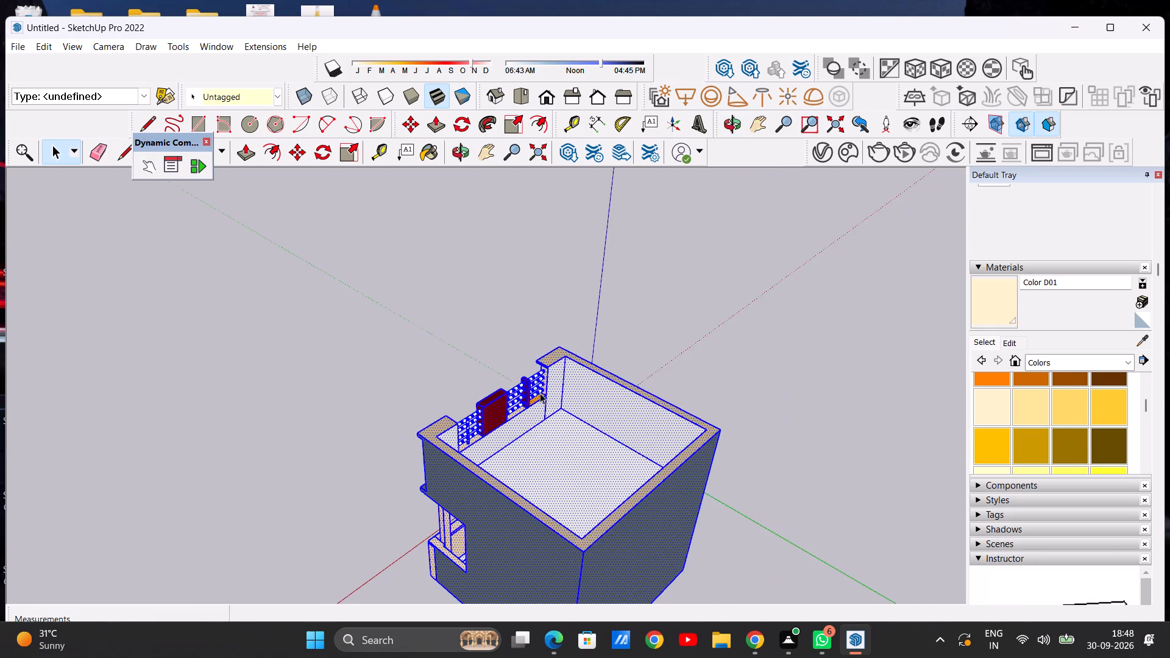
scroll(540, 393, "down", 4)
middle_click_drag(405, 420, 861, 428)
middle_click_drag(619, 412, 764, 392)
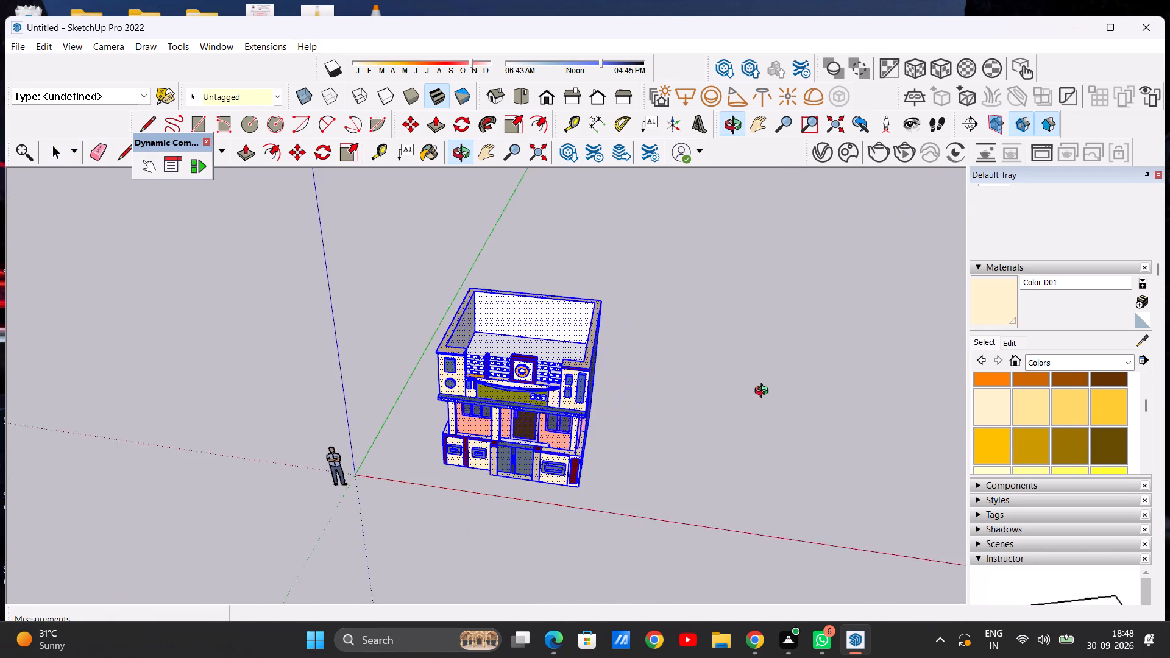
middle_click_drag(764, 392, 772, 313)
left_click(732, 370)
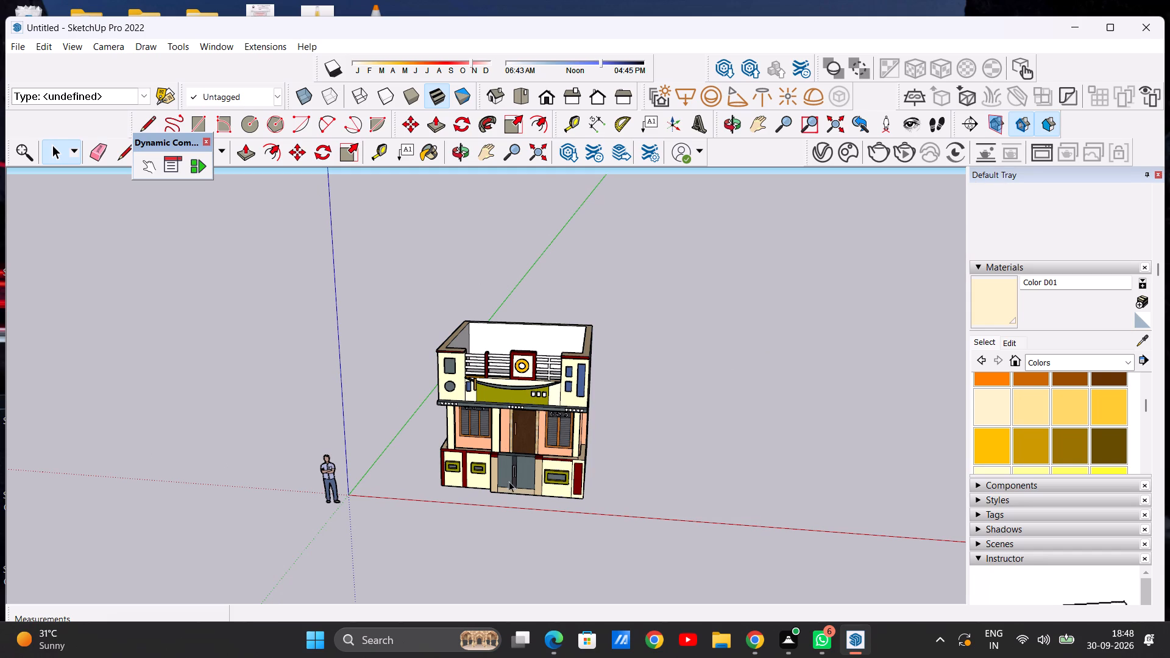
Check which geometry is connected to the olive panel under the curved band, and clear the selection.
middle_click_drag(517, 464, 537, 396)
scroll(516, 390, "up", 9)
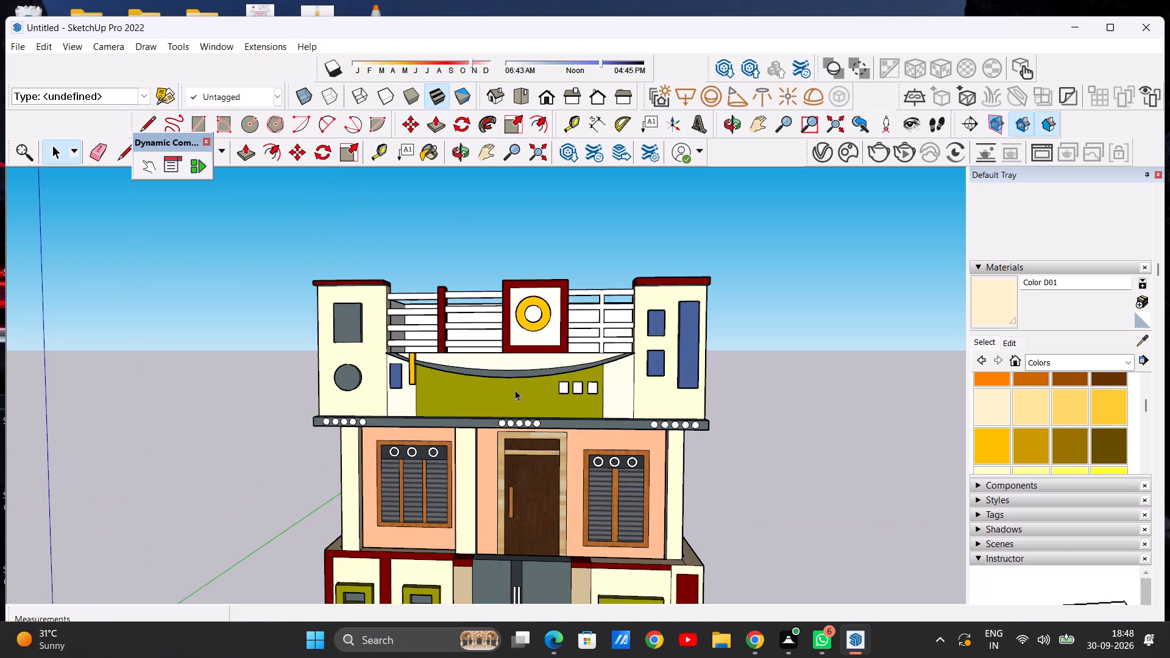
scroll(505, 385, "up", 8)
left_click(509, 385)
left_click(509, 385)
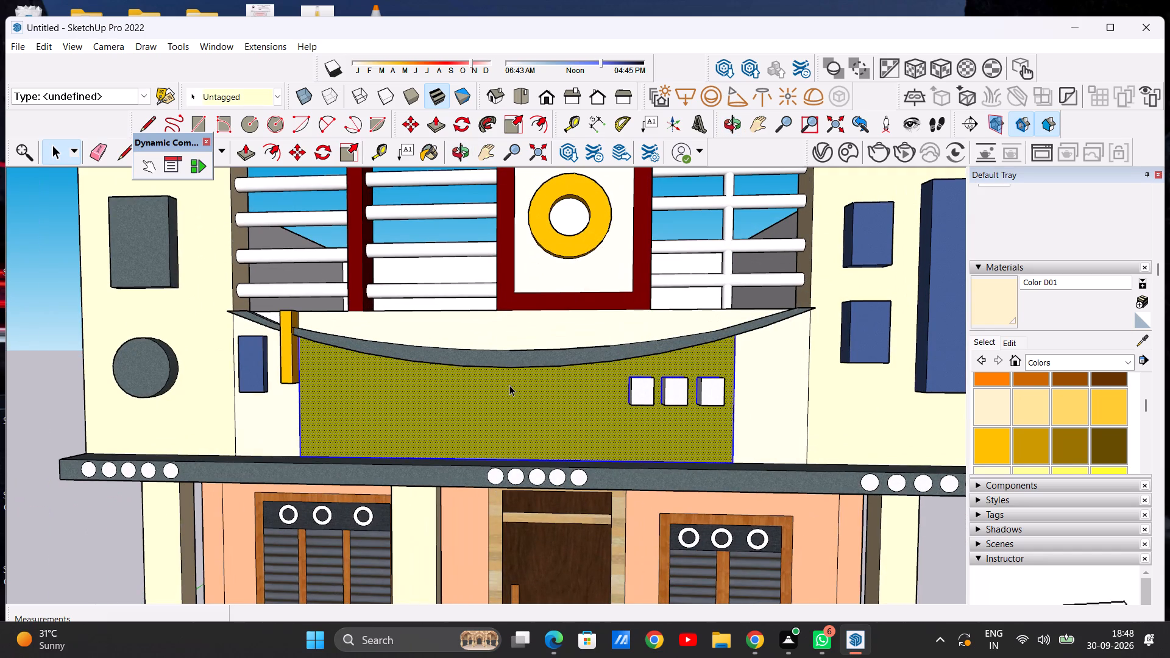
double_click(509, 385)
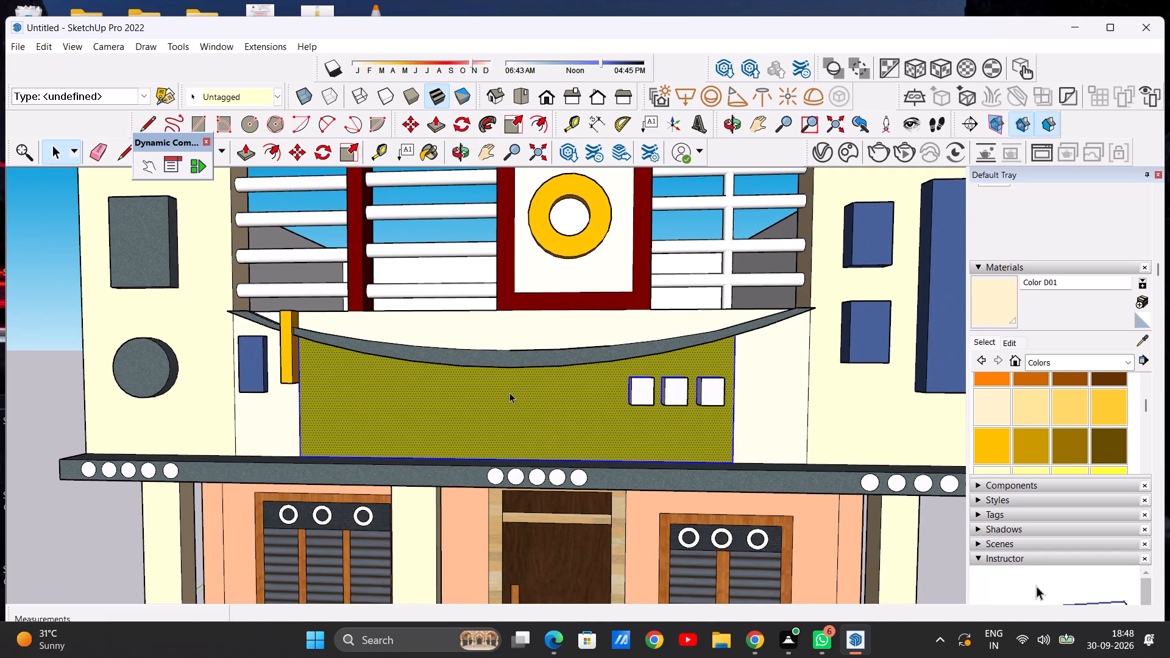
triple_click(509, 392)
left_click(509, 392)
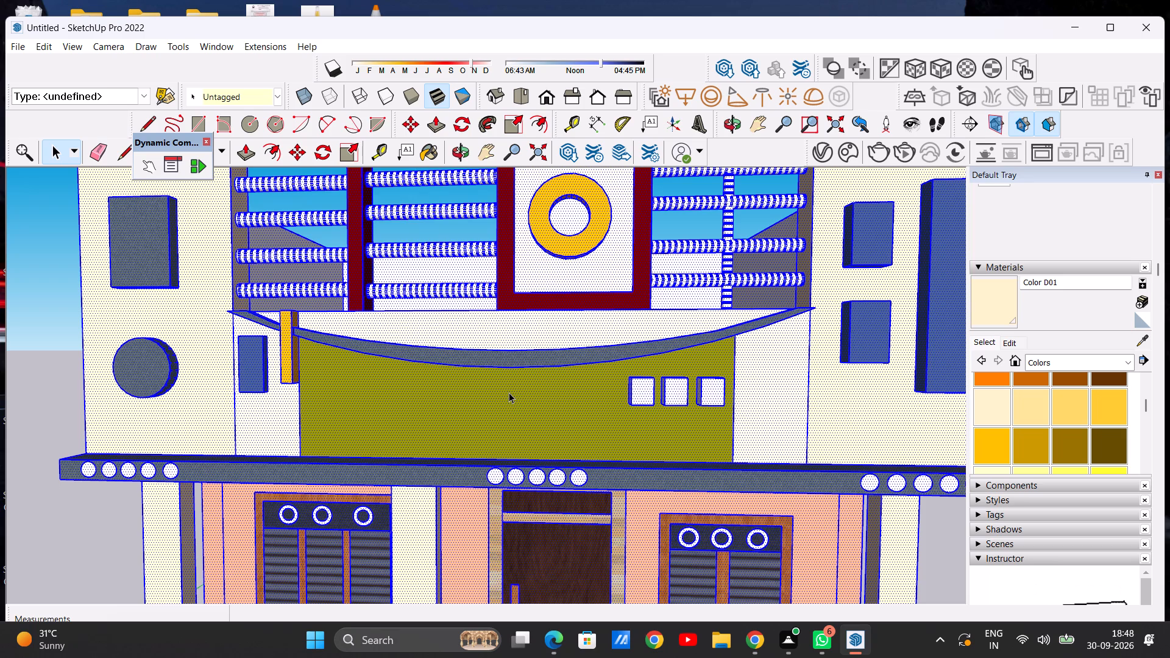
scroll(503, 400, "down", 20)
scroll(503, 400, "down", 2)
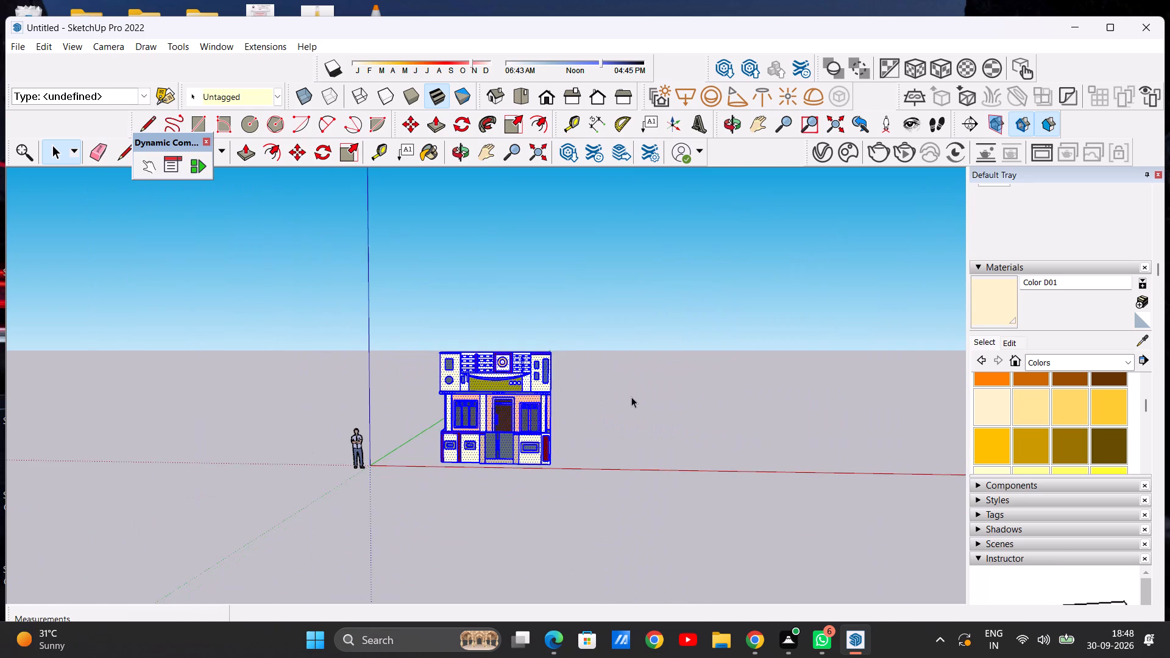
left_click(631, 397)
Check the selectable parts of the entrance door, window shutters and window frame, and clear the selection.
scroll(534, 411, "up", 13)
double_click(475, 438)
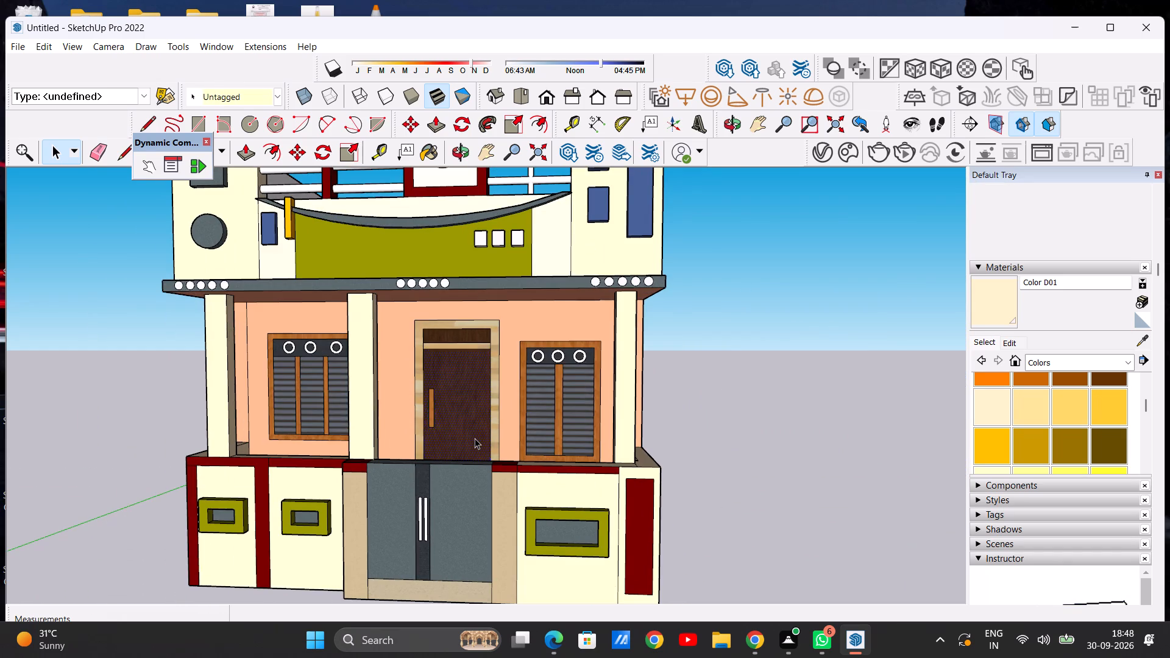
left_click(475, 438)
left_click(475, 438)
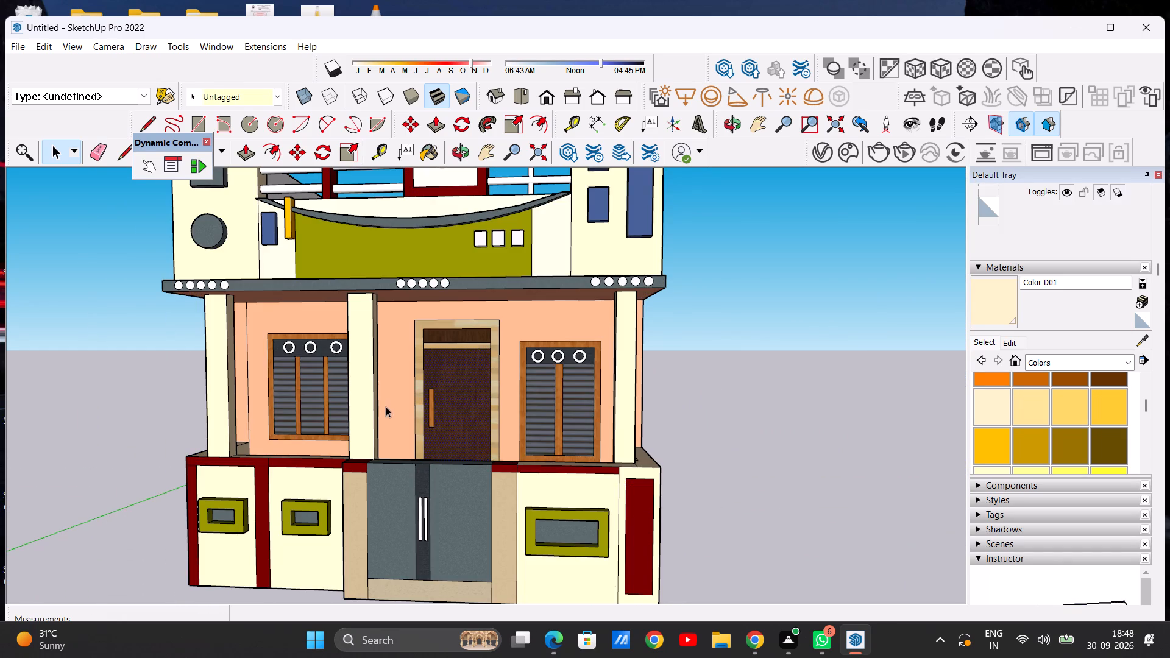
double_click(445, 406)
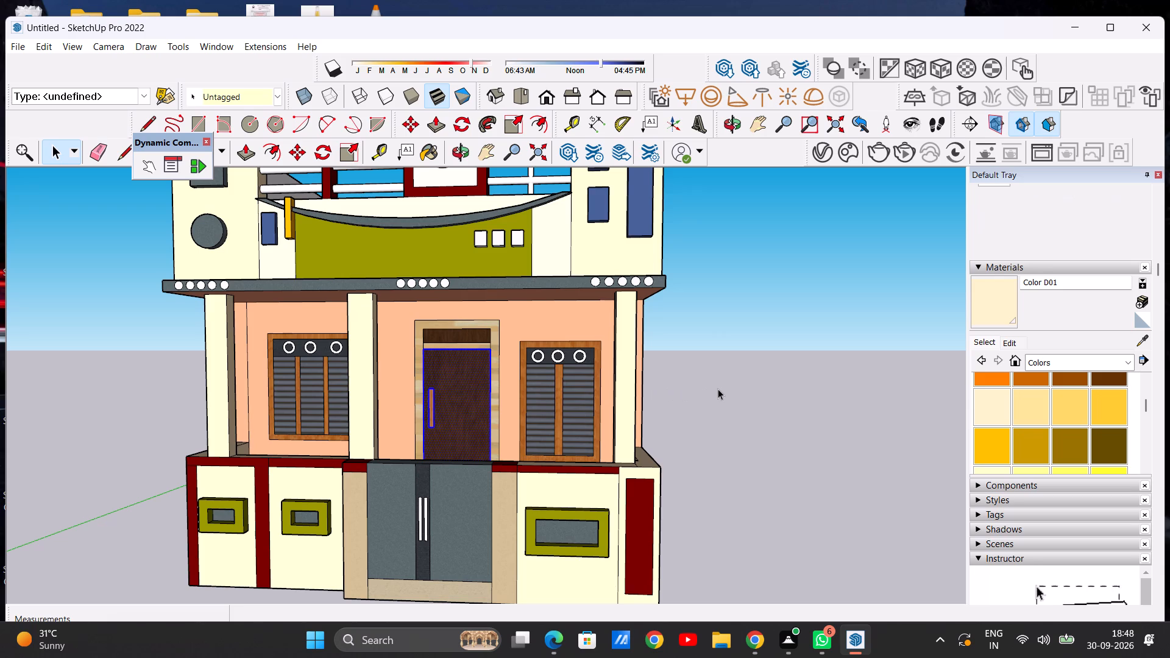
left_click(718, 389)
double_click(545, 400)
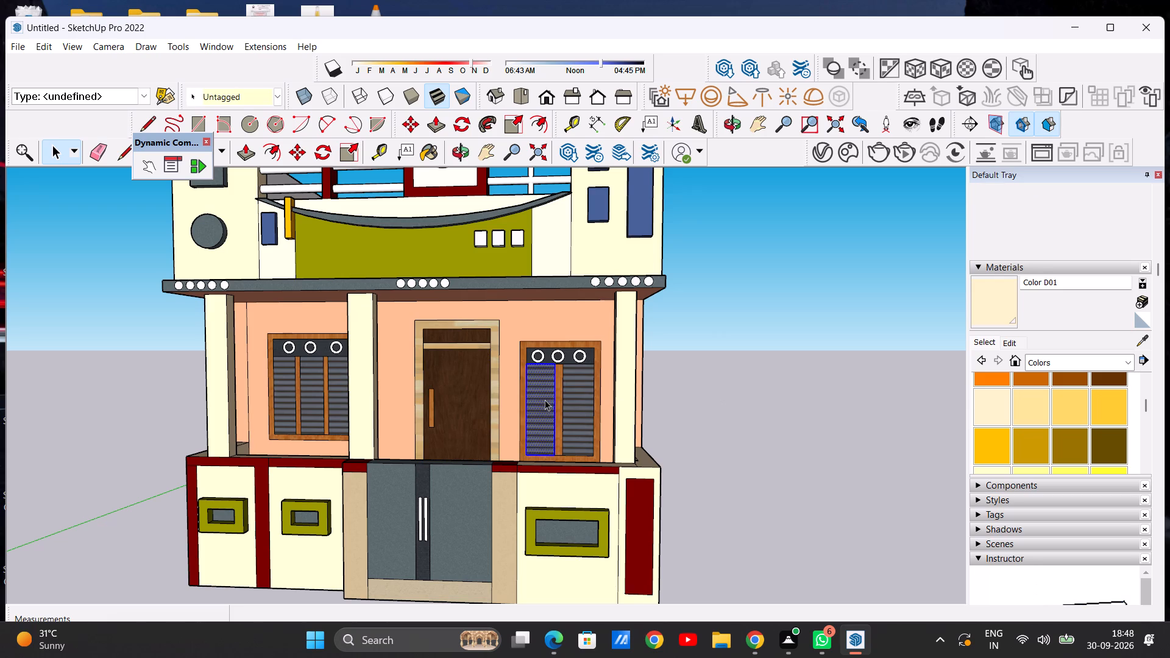
double_click(582, 408)
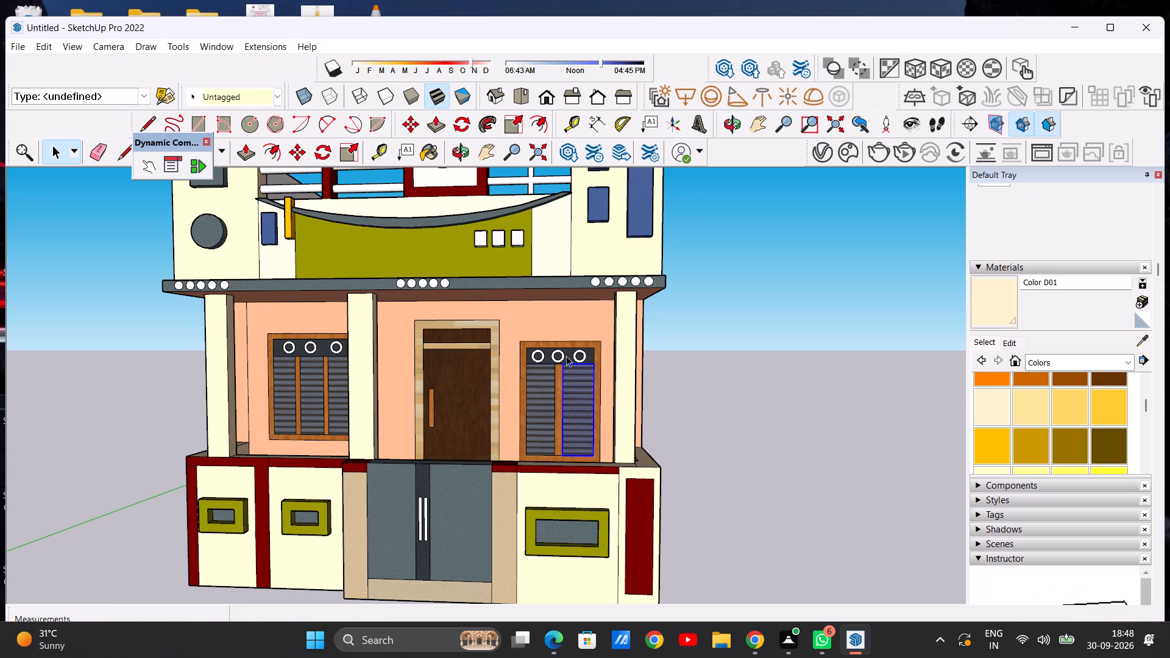
double_click(556, 347)
double_click(521, 367)
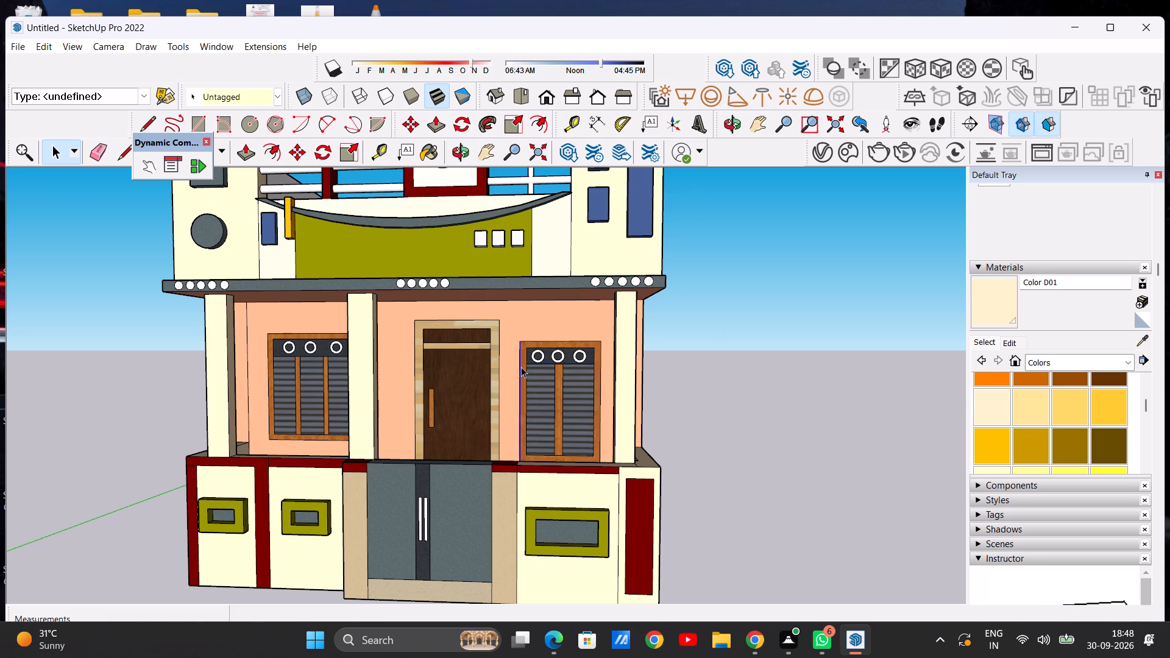
double_click(521, 367)
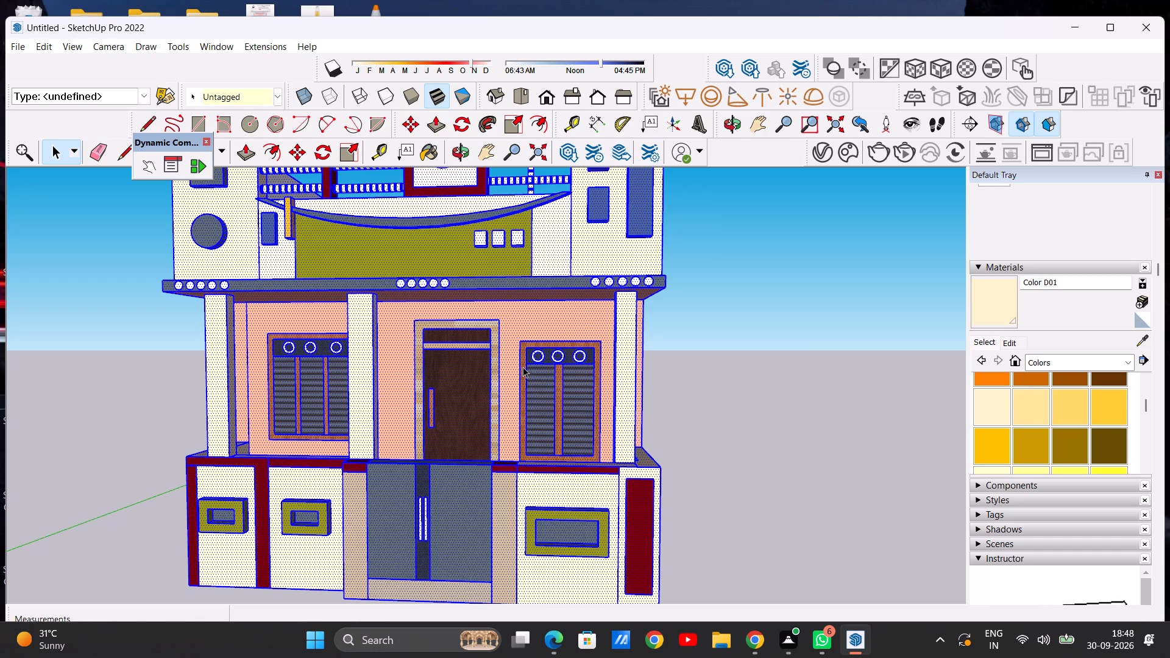
left_click(780, 351)
Paint the four horizontal rails in the parapet's left bay, between the left tower and the narrow red post, with Color M07.
scroll(501, 355, "down", 9)
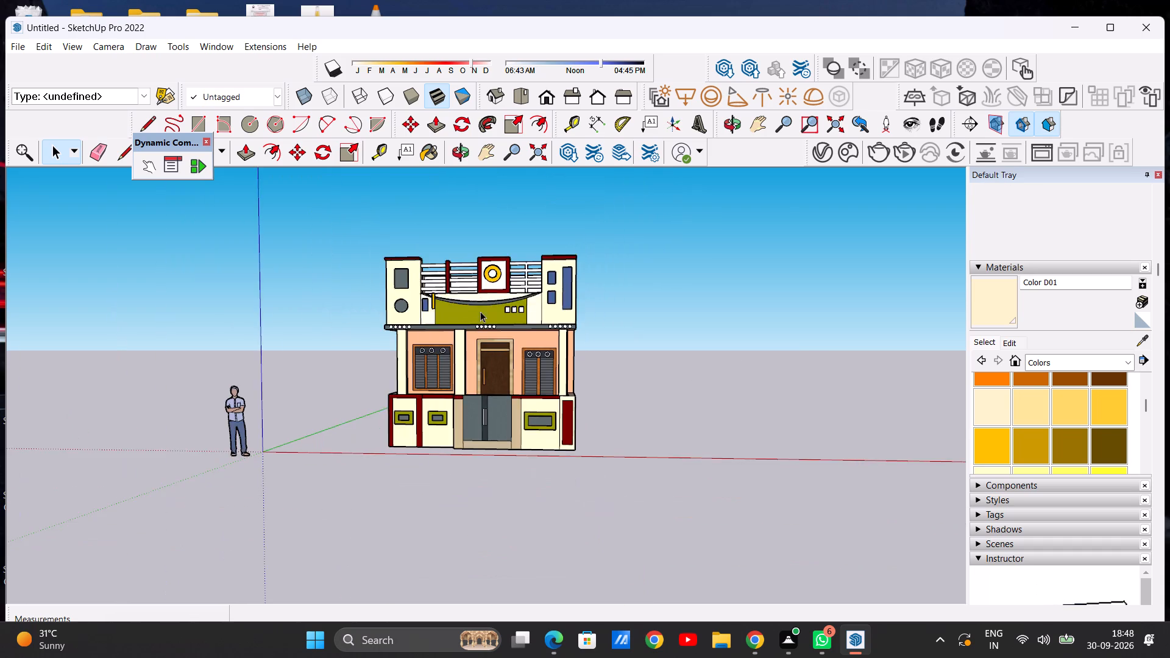
scroll(467, 285, "up", 14)
middle_click_drag(405, 291, 425, 417)
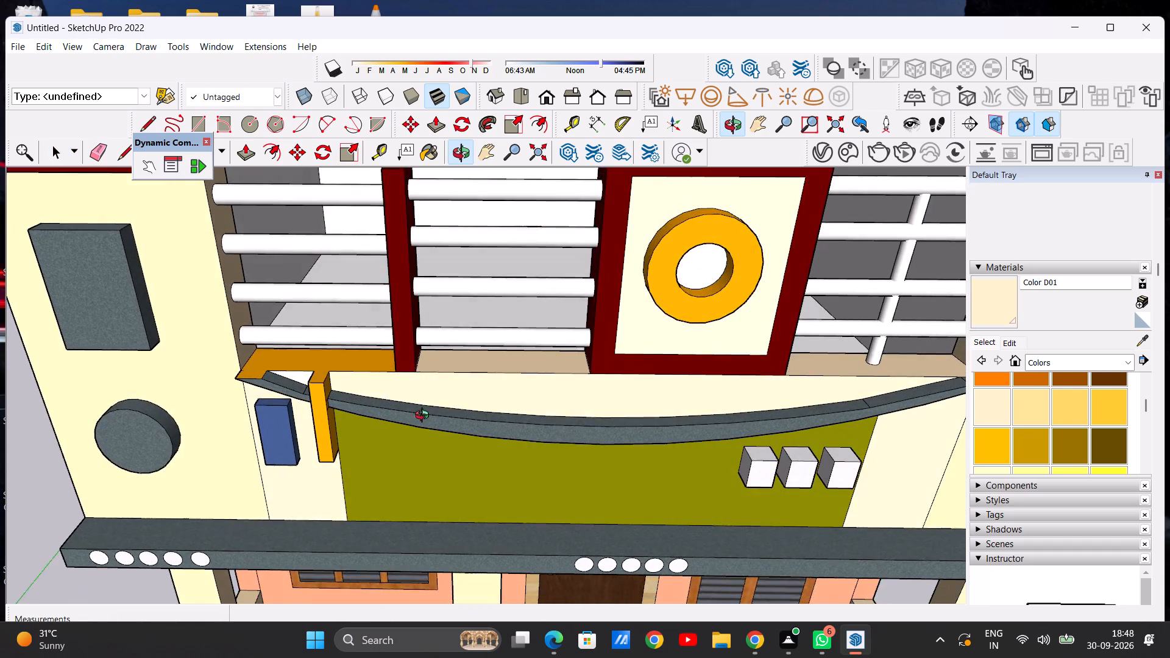
middle_click_drag(425, 417, 424, 436)
scroll(327, 252, "down", 6)
scroll(366, 245, "up", 5)
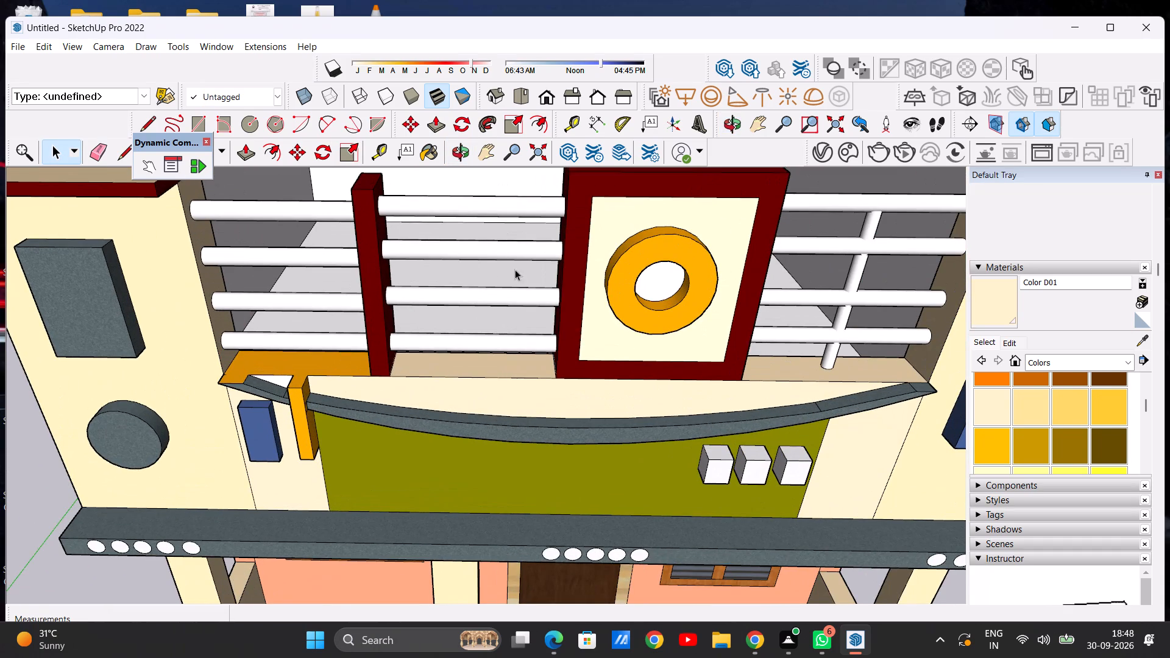
left_click(1131, 364)
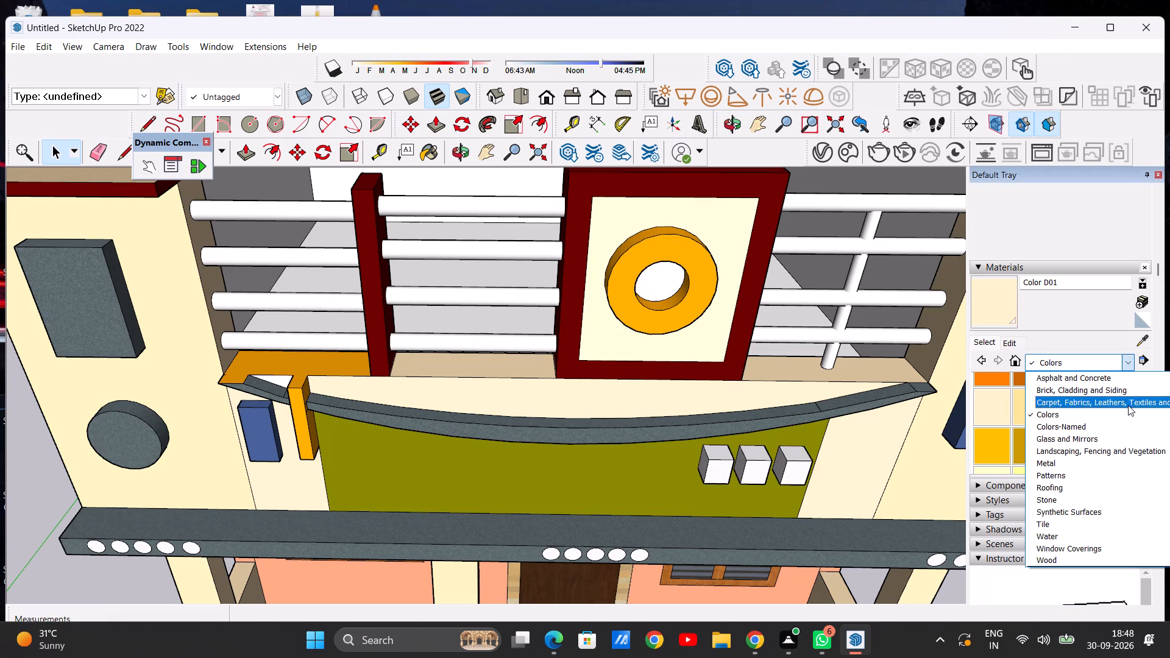
left_click(1115, 416)
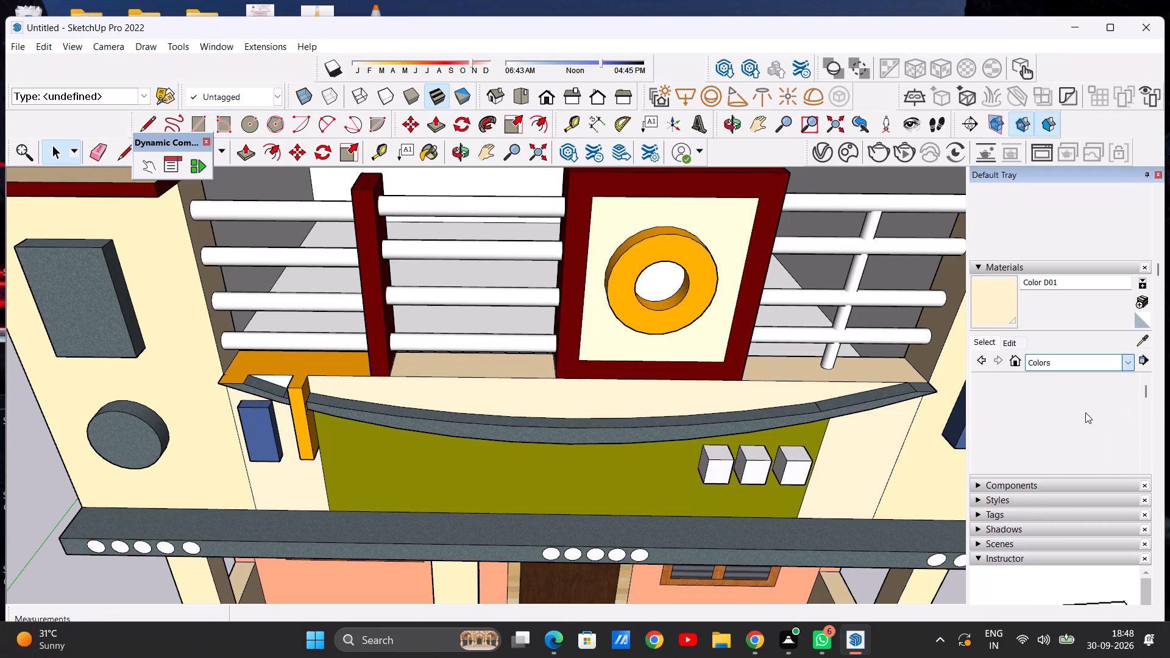
scroll(1097, 425, "down", 6)
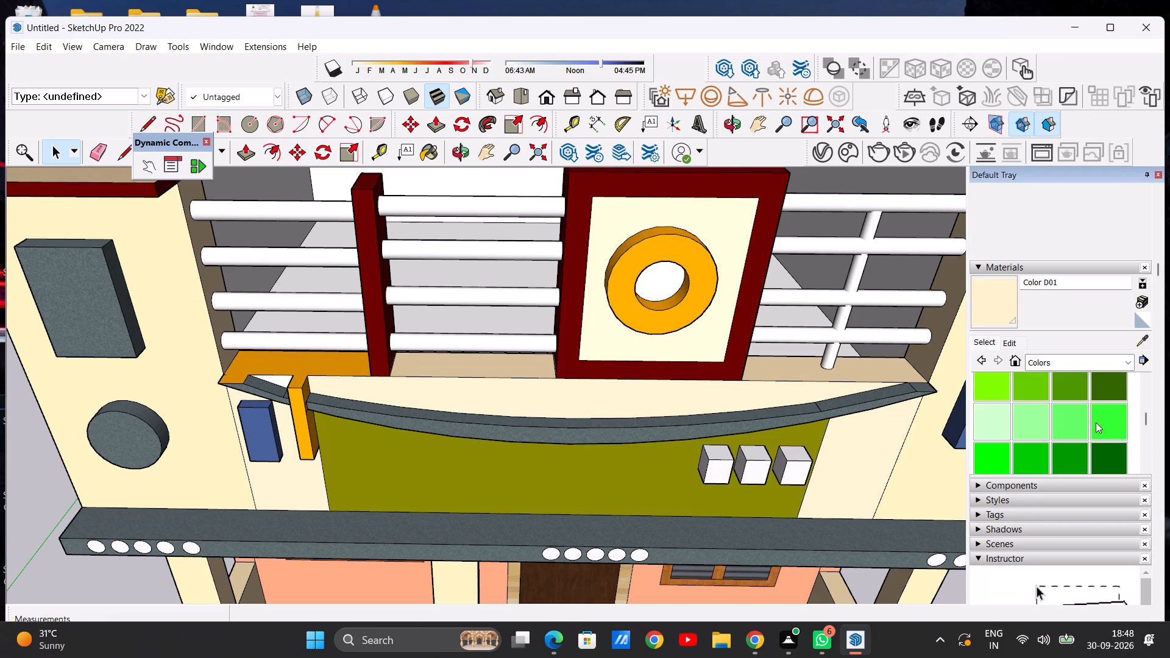
scroll(1096, 422, "down", 9)
scroll(1096, 422, "up", 1)
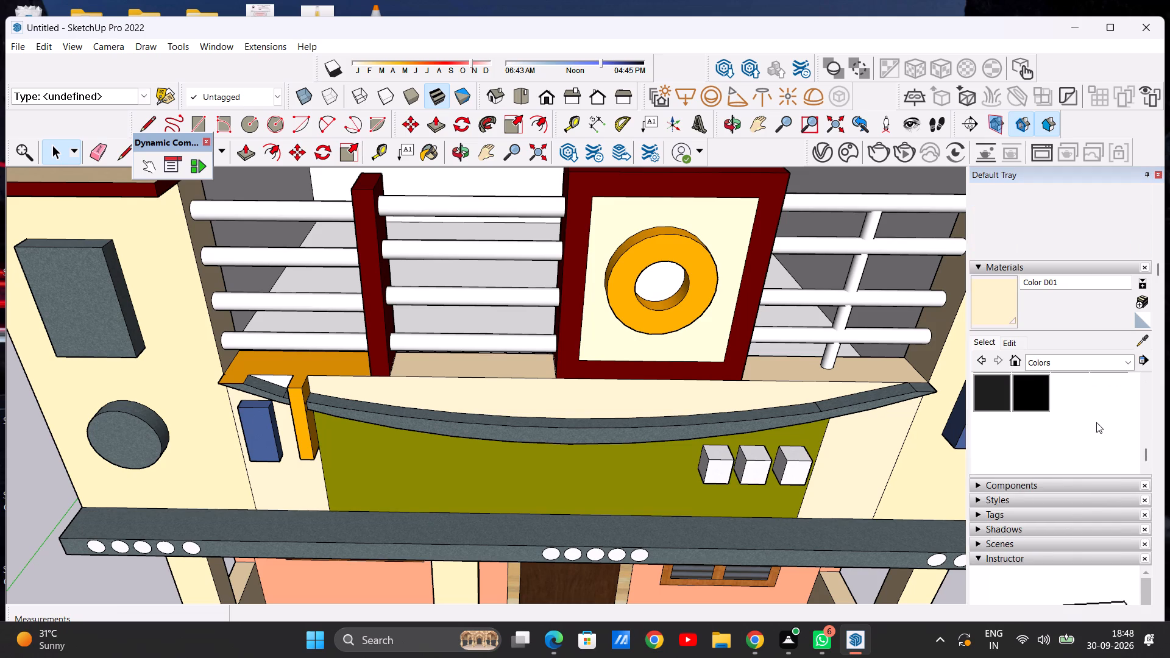
scroll(1096, 422, "up", 1)
left_click(1114, 419)
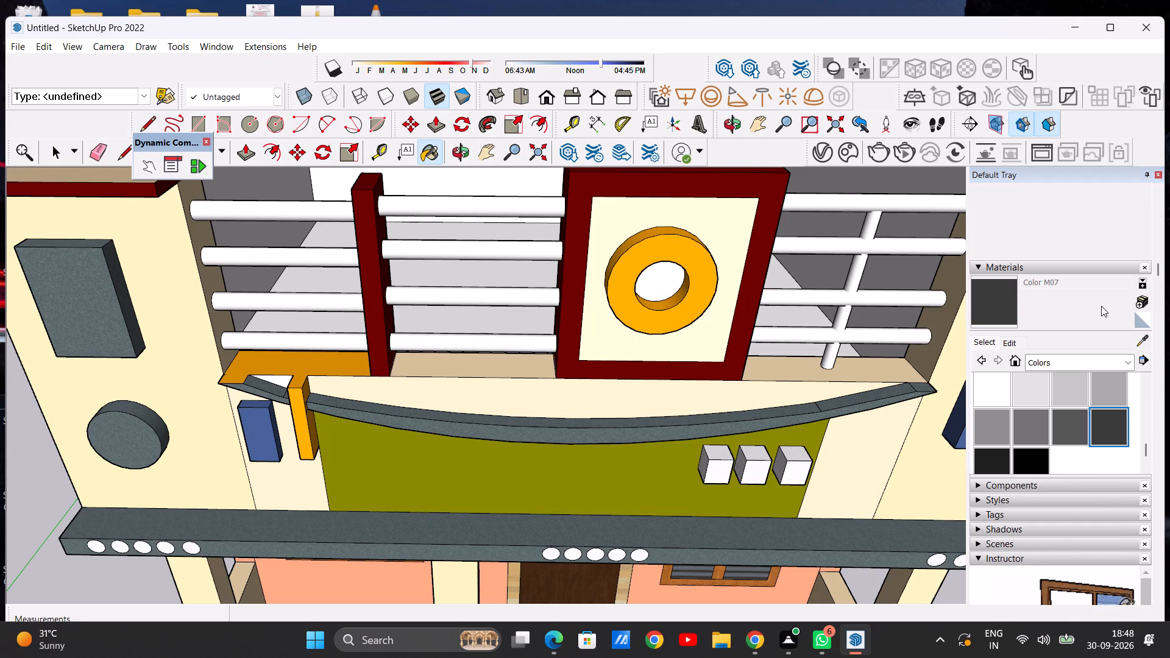
scroll(647, 334, "down", 6)
scroll(491, 272, "up", 7)
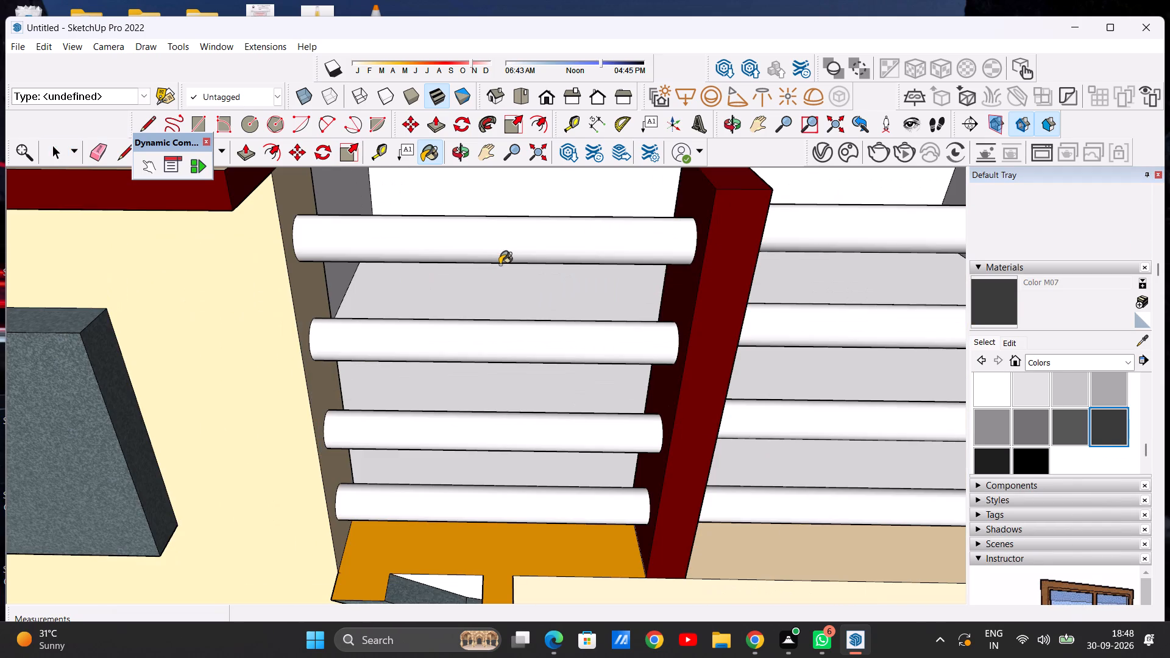
left_click(487, 246)
scroll(467, 276, "down", 3)
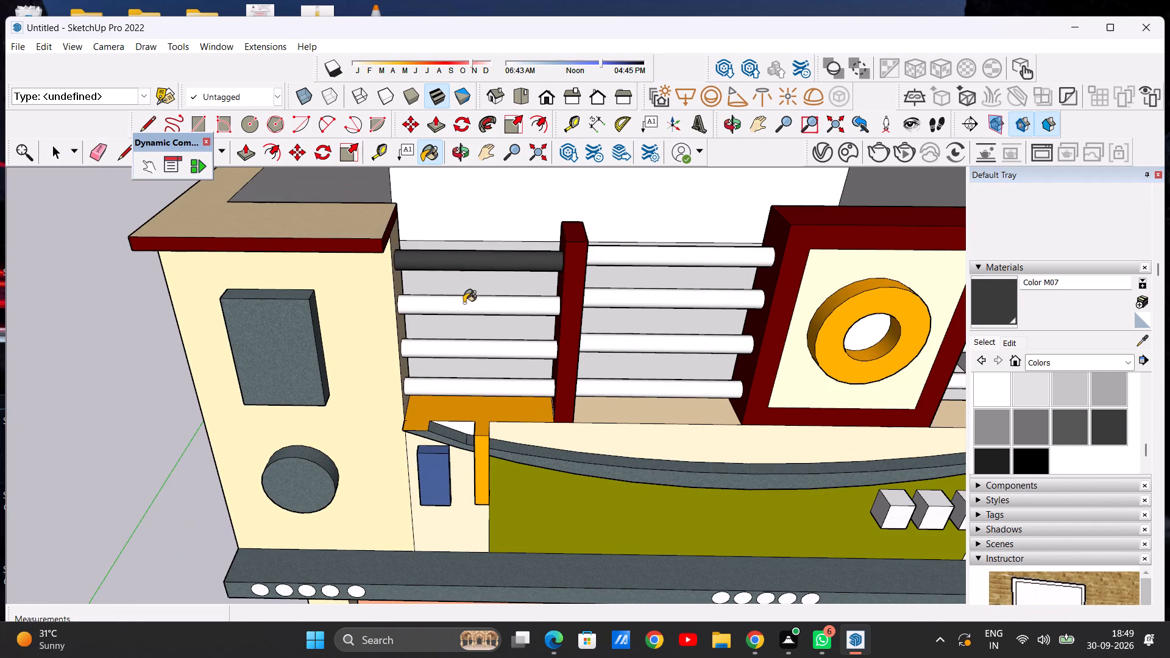
left_click(464, 306)
left_click(470, 347)
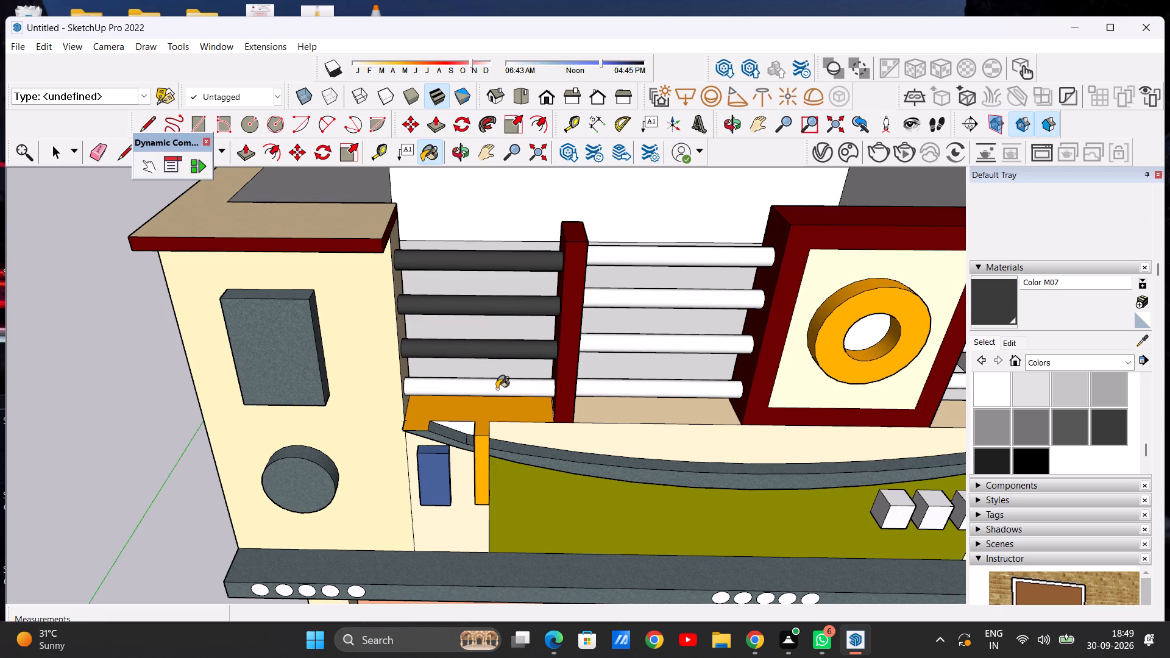
left_click(497, 389)
Paint the four horizontal rails between the narrow red post and the red ring-decorated frame with Color M07.
scroll(463, 373, "down", 6)
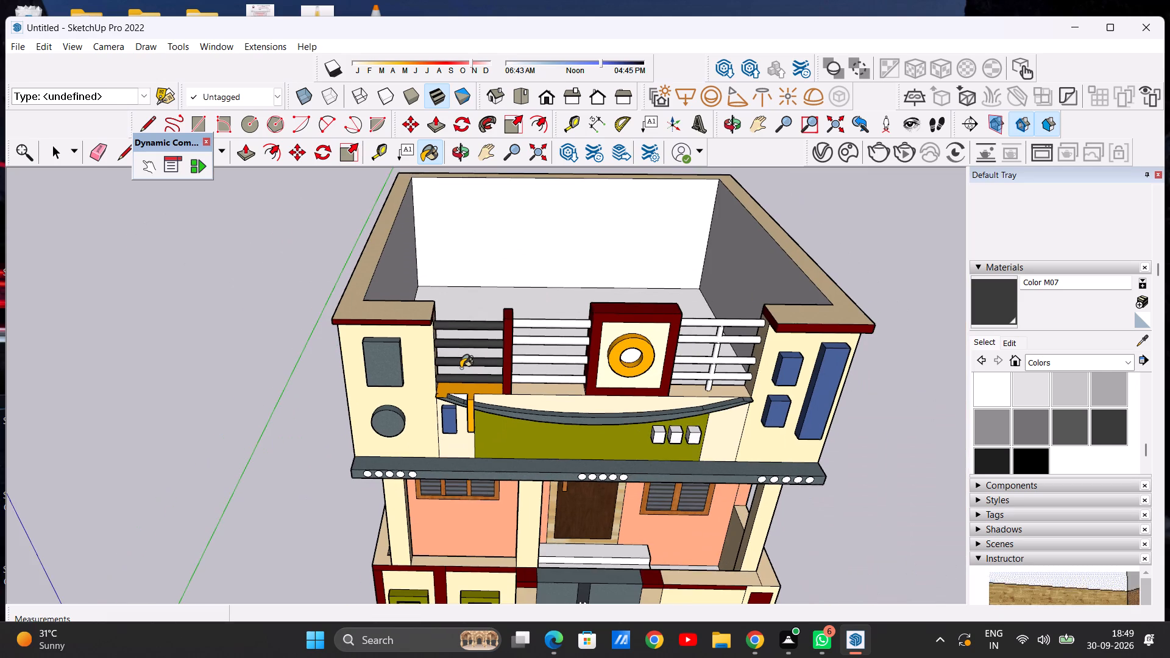
scroll(461, 368, "down", 2)
scroll(553, 334, "up", 14)
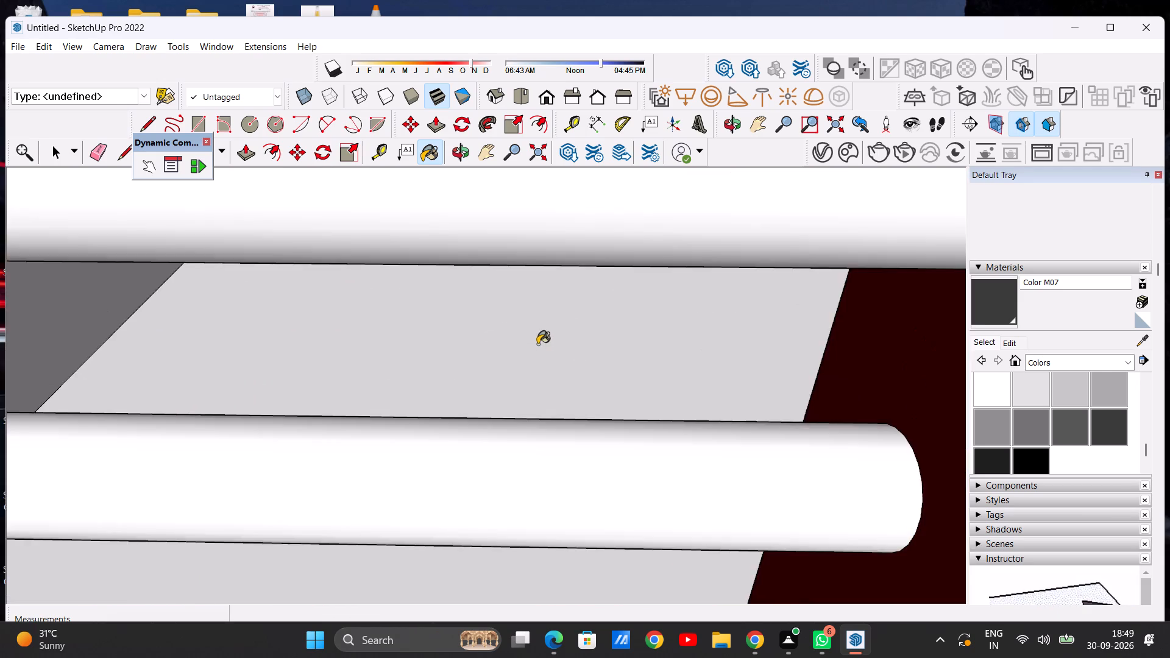
scroll(578, 347, "down", 7)
scroll(551, 331, "up", 6)
left_click(546, 325)
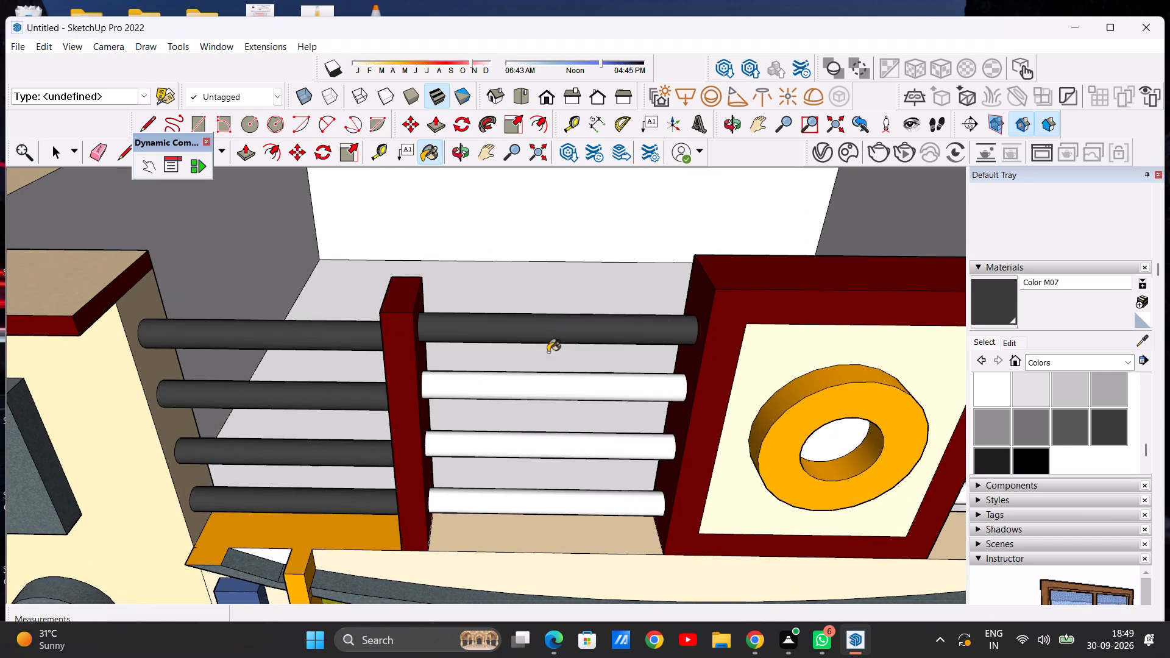
left_click(545, 383)
left_click(534, 441)
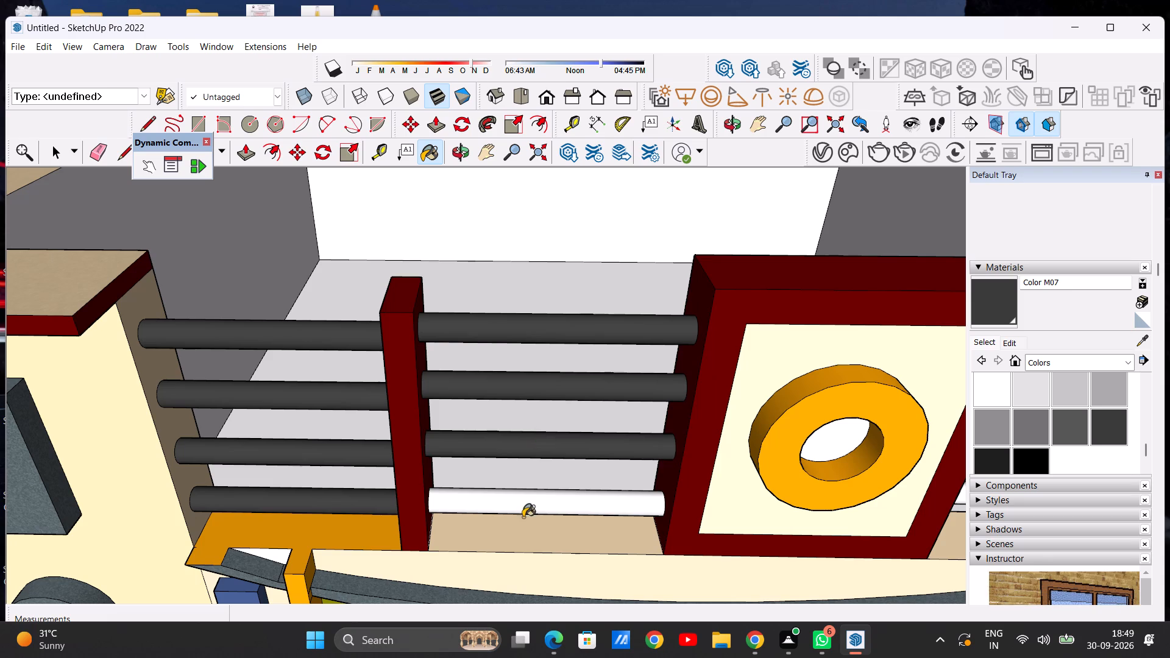
left_click(523, 504)
Examine the dark parapet rails and their ends from both sides and from the front.
scroll(517, 330, "down", 14)
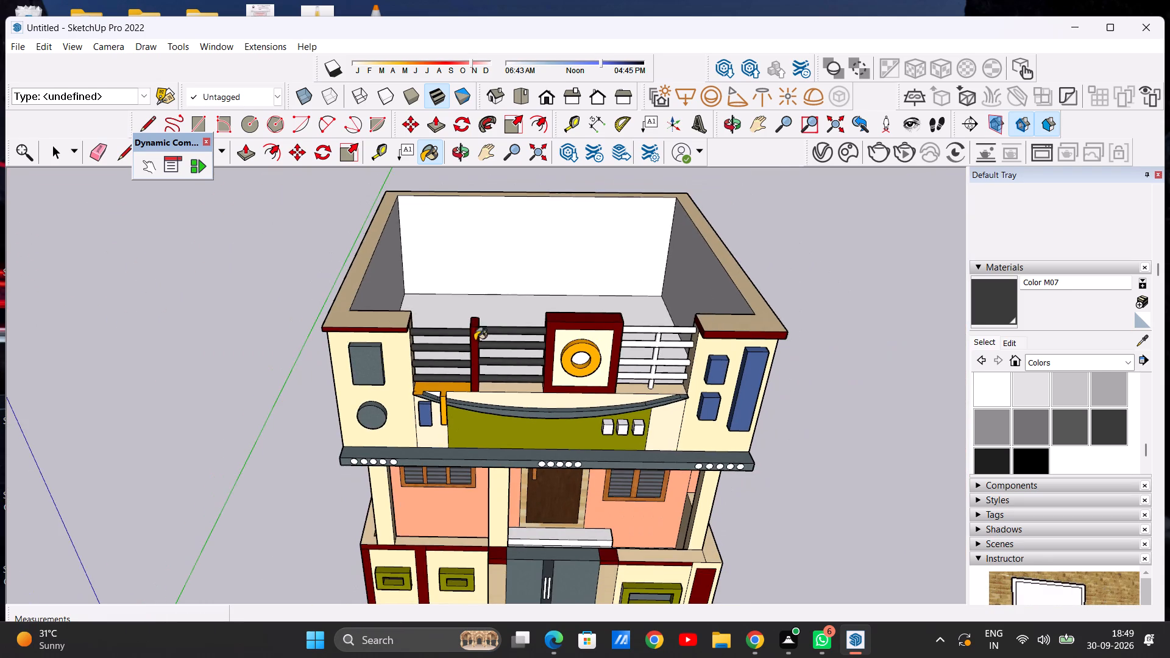
middle_click_drag(514, 383, 484, 282)
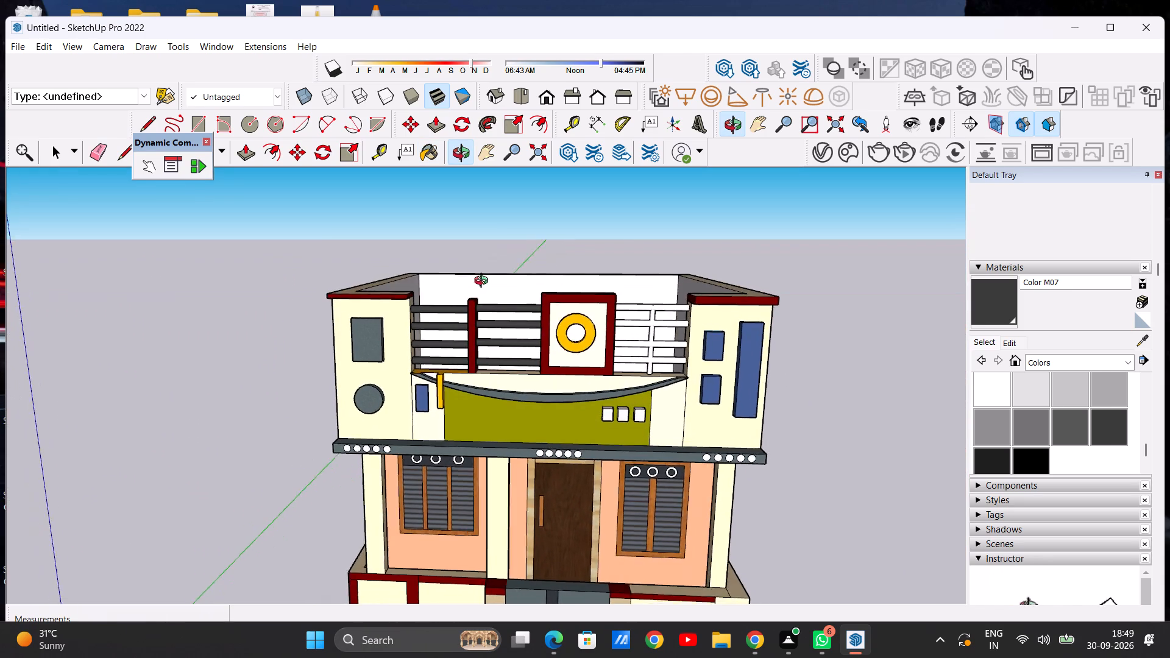
middle_click_drag(484, 282, 323, 342)
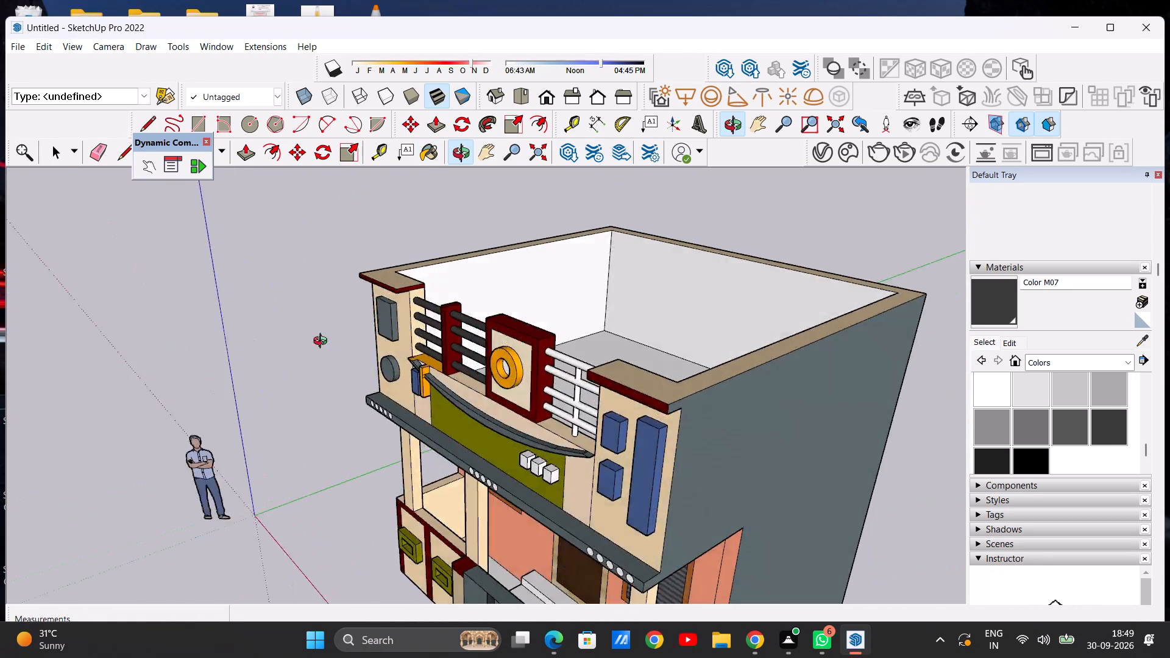
middle_click_drag(323, 342, 755, 310)
scroll(572, 312, "up", 8)
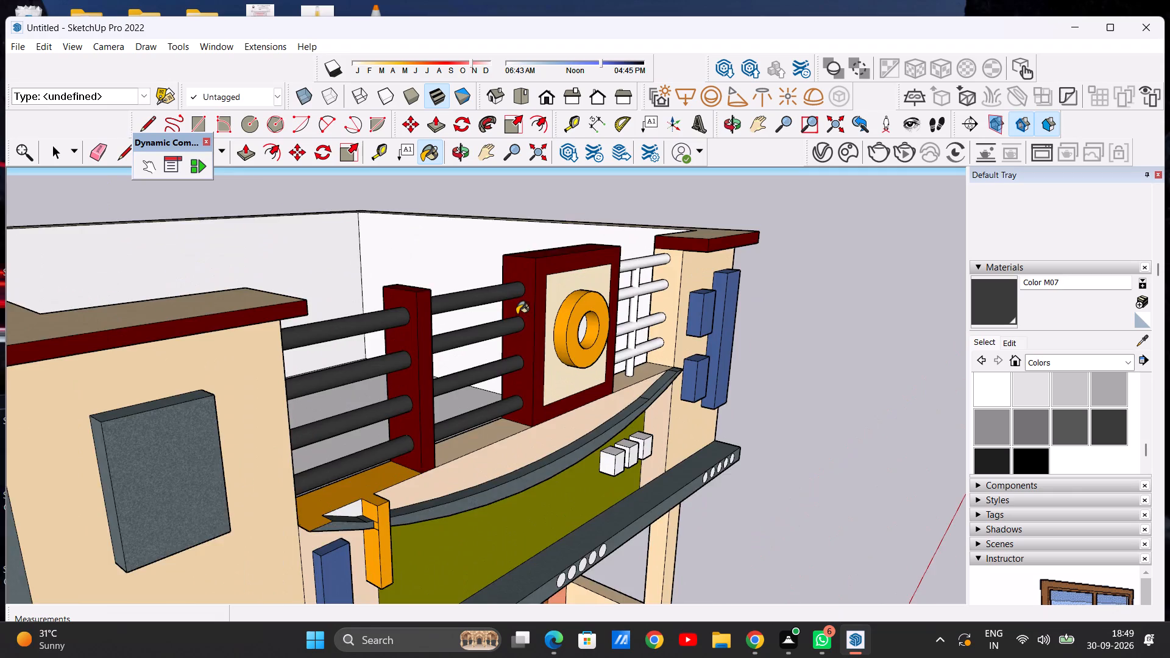
scroll(517, 314, "up", 16)
left_click(506, 334)
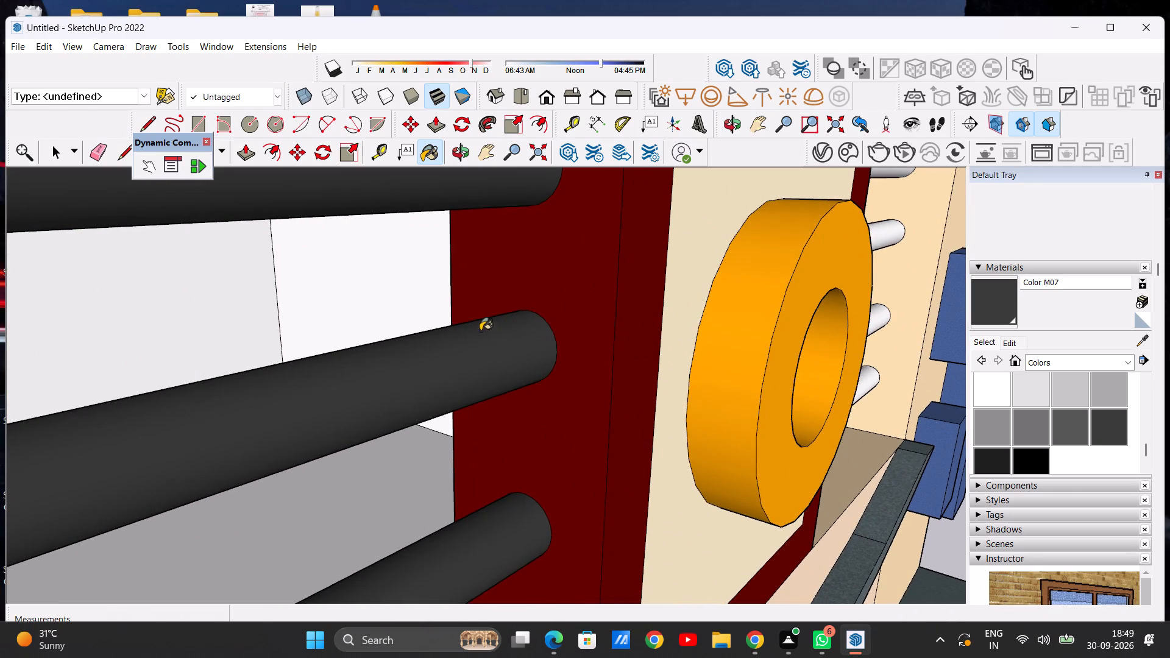
scroll(482, 331, "down", 20)
scroll(482, 331, "down", 2)
middle_click_drag(508, 311, 107, 314)
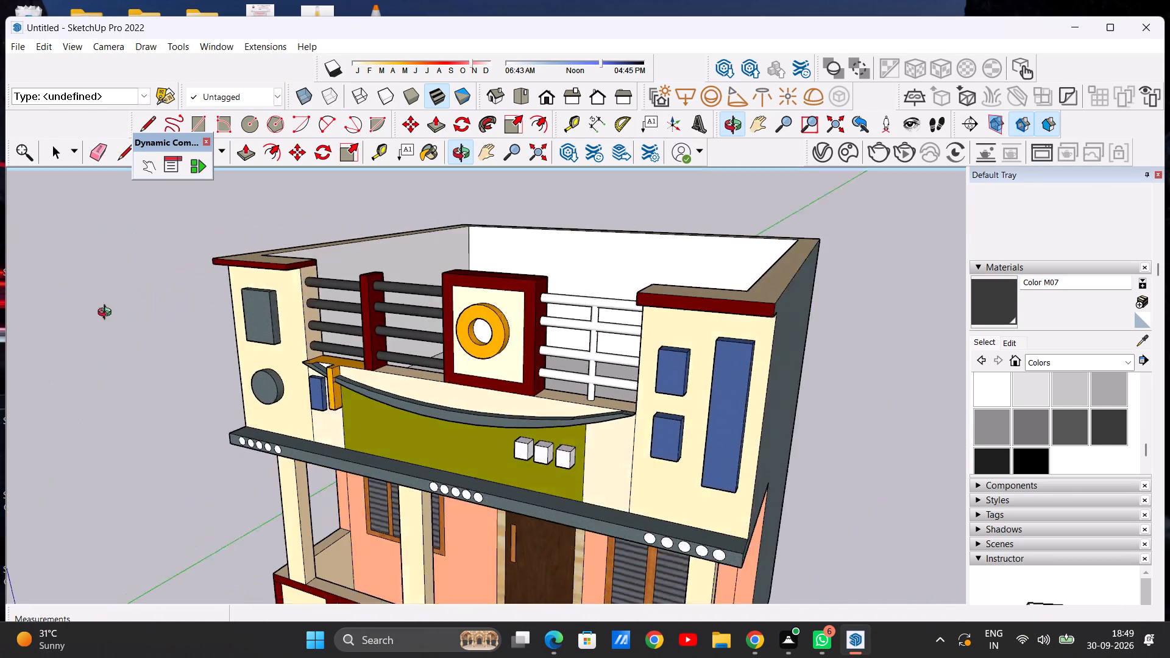
middle_click_drag(107, 314, 87, 316)
scroll(301, 302, "down", 1)
scroll(304, 297, "up", 13)
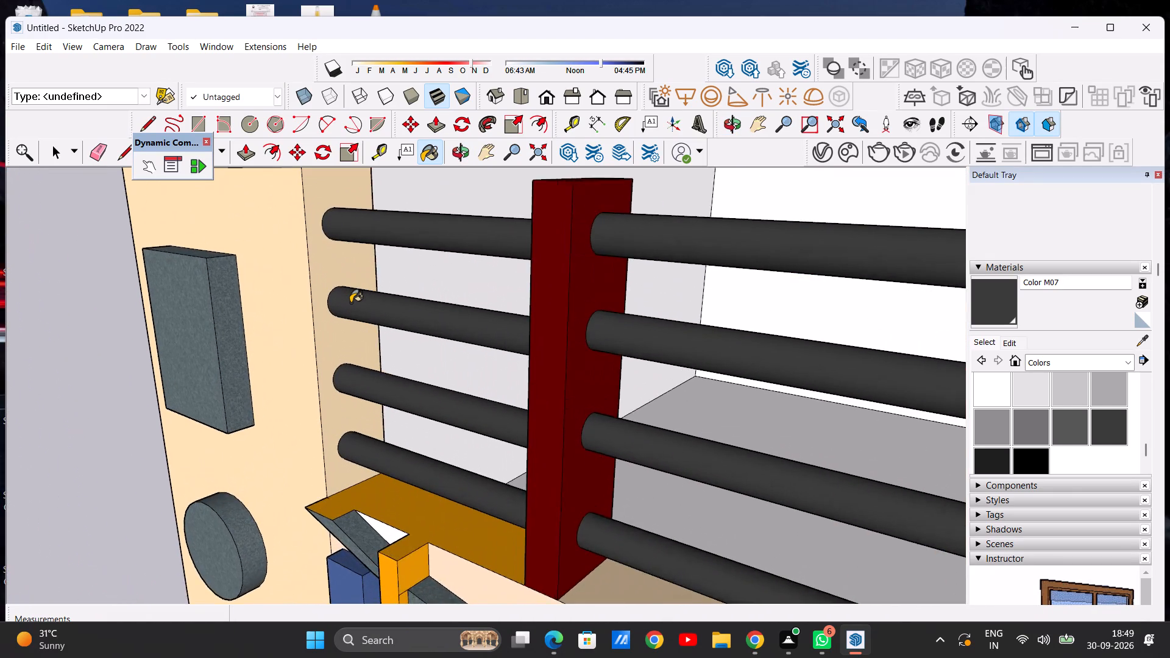
scroll(350, 303, "up", 2)
scroll(348, 311, "down", 14)
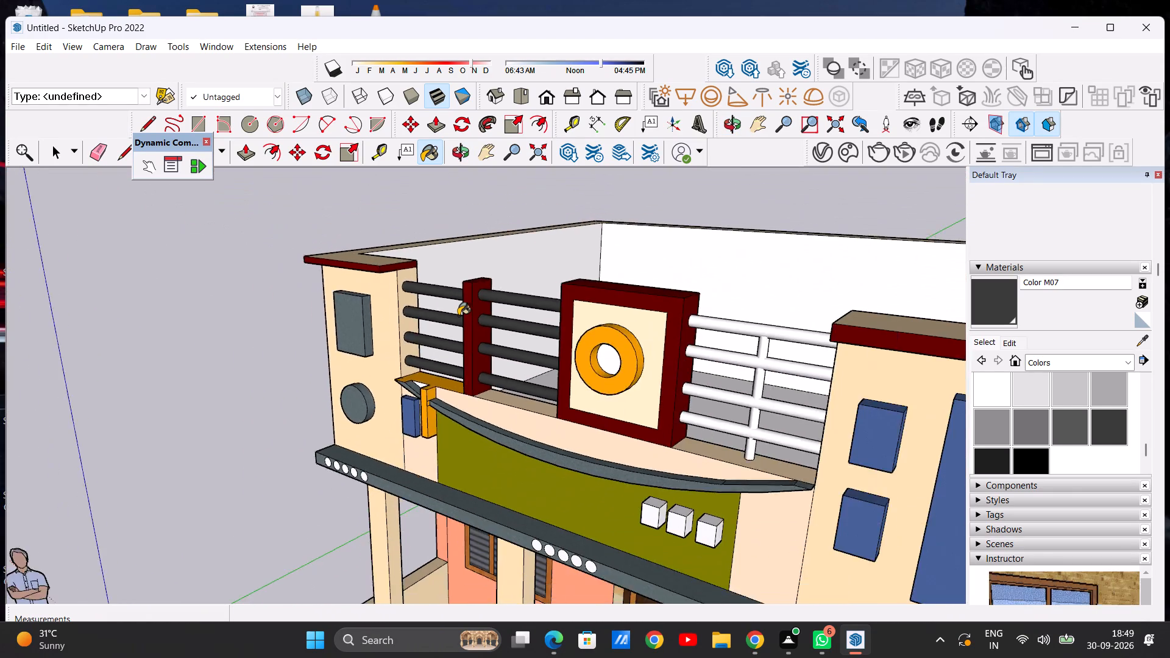
scroll(458, 316, "down", 10)
middle_click_drag(456, 312, 608, 333)
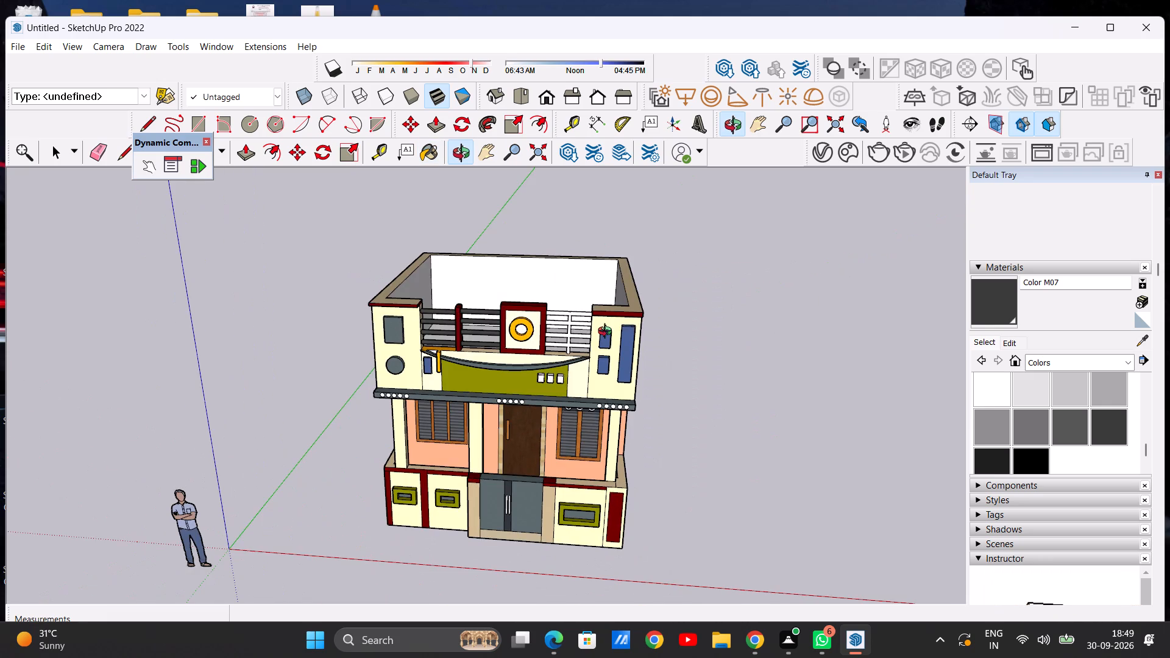
middle_click_drag(608, 333, 478, 295)
scroll(553, 321, "up", 3)
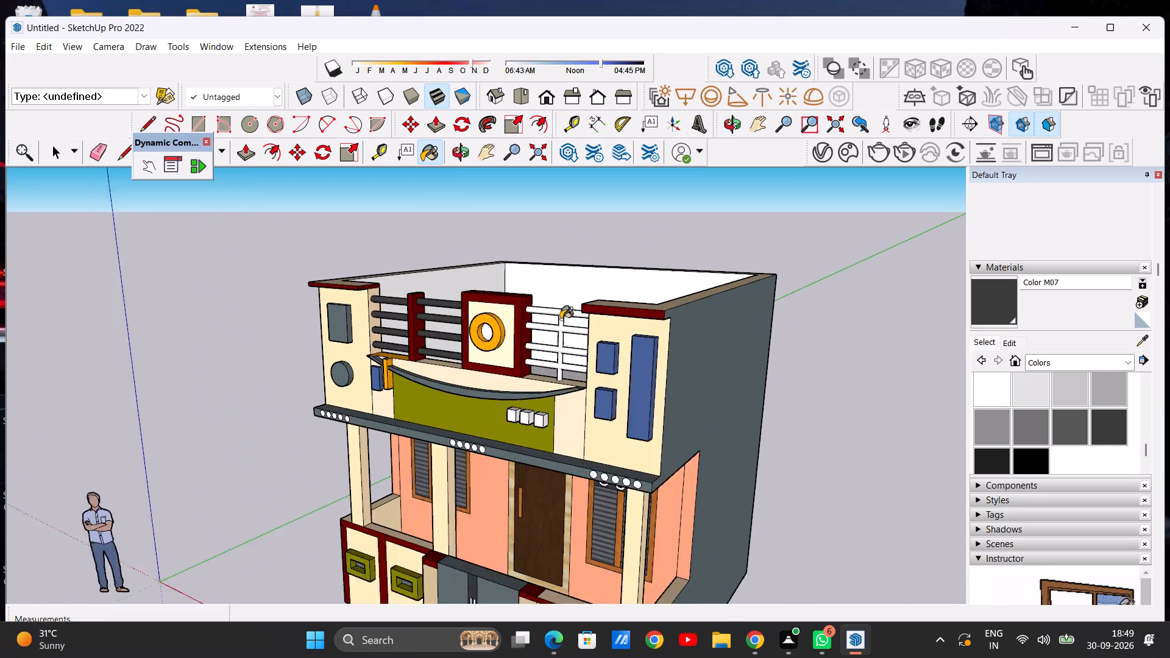
scroll(561, 319, "up", 4)
key("space")
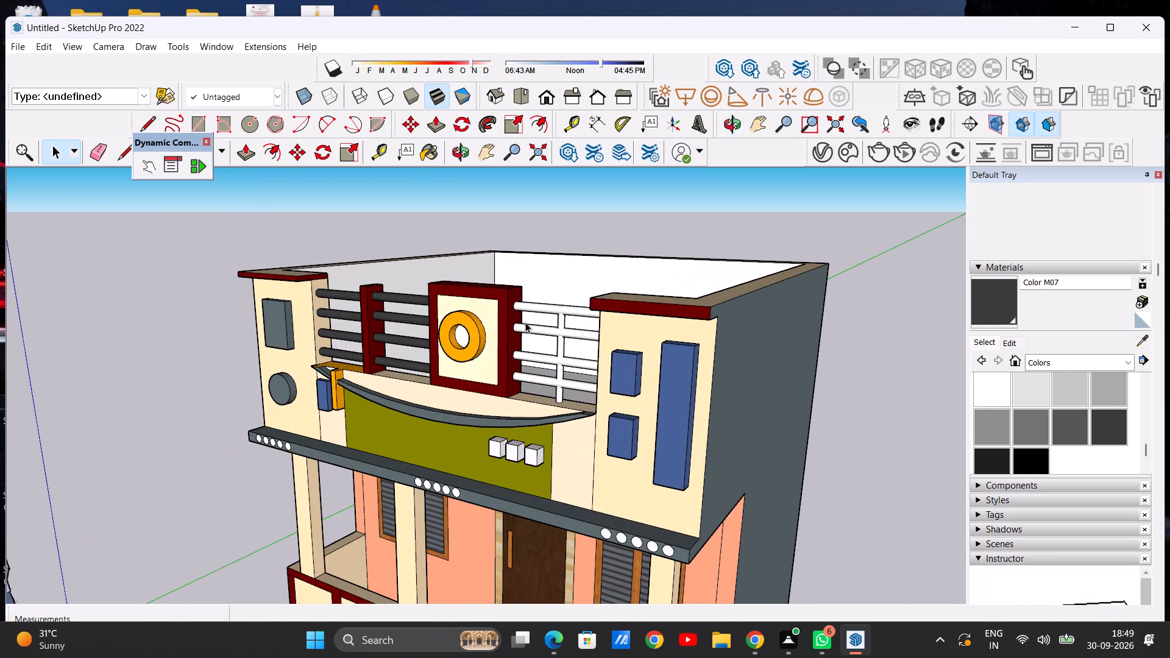
Paint the inner faces of the left, back and right parapet walls with Color M01.
scroll(520, 323, "down", 6)
middle_click_drag(586, 296, 554, 324)
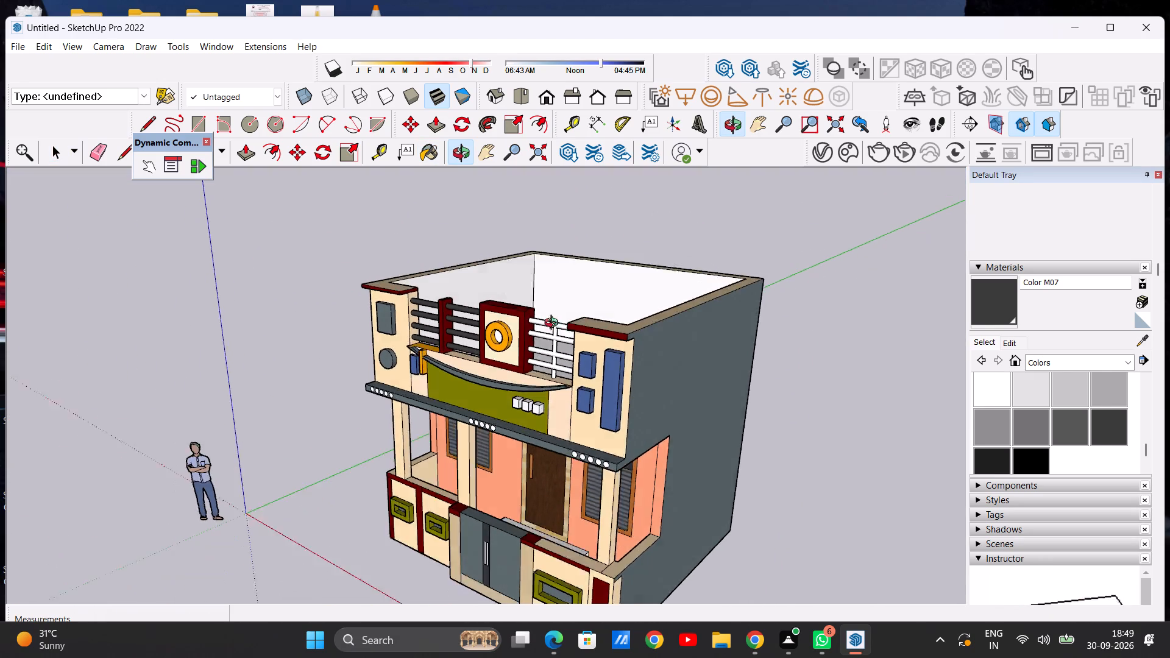
middle_click_drag(554, 324, 348, 445)
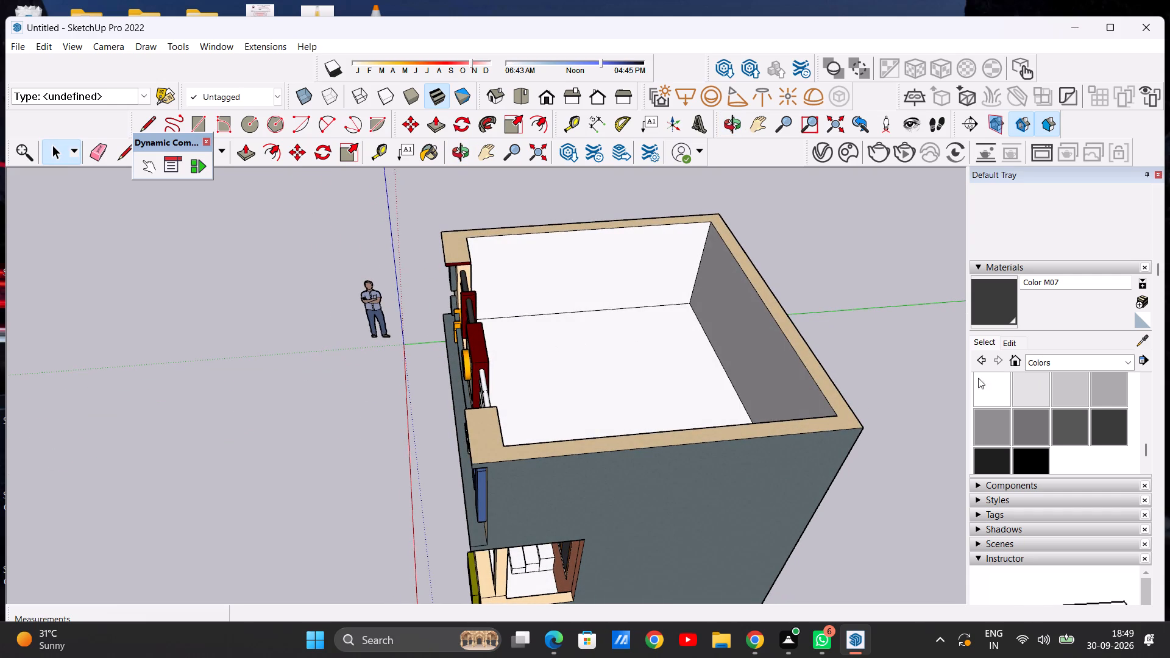
left_click(1029, 384)
scroll(567, 252, "up", 6)
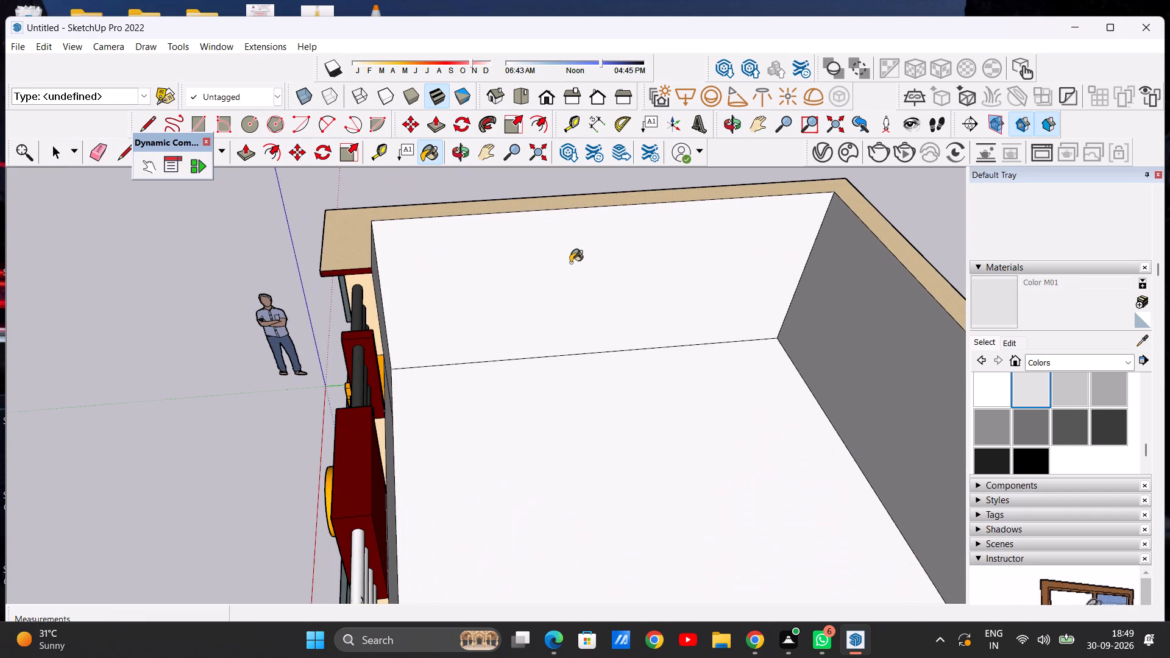
left_click(565, 270)
left_click(849, 328)
scroll(586, 285, "down", 9)
middle_click_drag(560, 326, 862, 366)
middle_click_drag(431, 254, 531, 279)
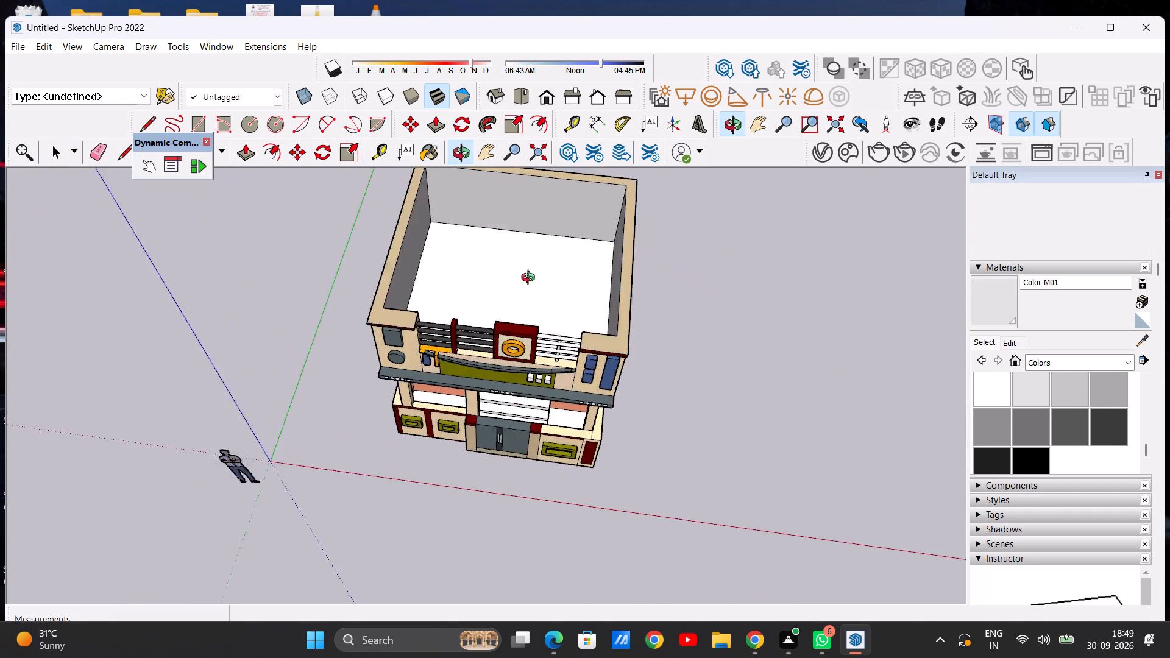
middle_click_drag(531, 279, 754, 221)
scroll(564, 256, "up", 7)
left_click(467, 252)
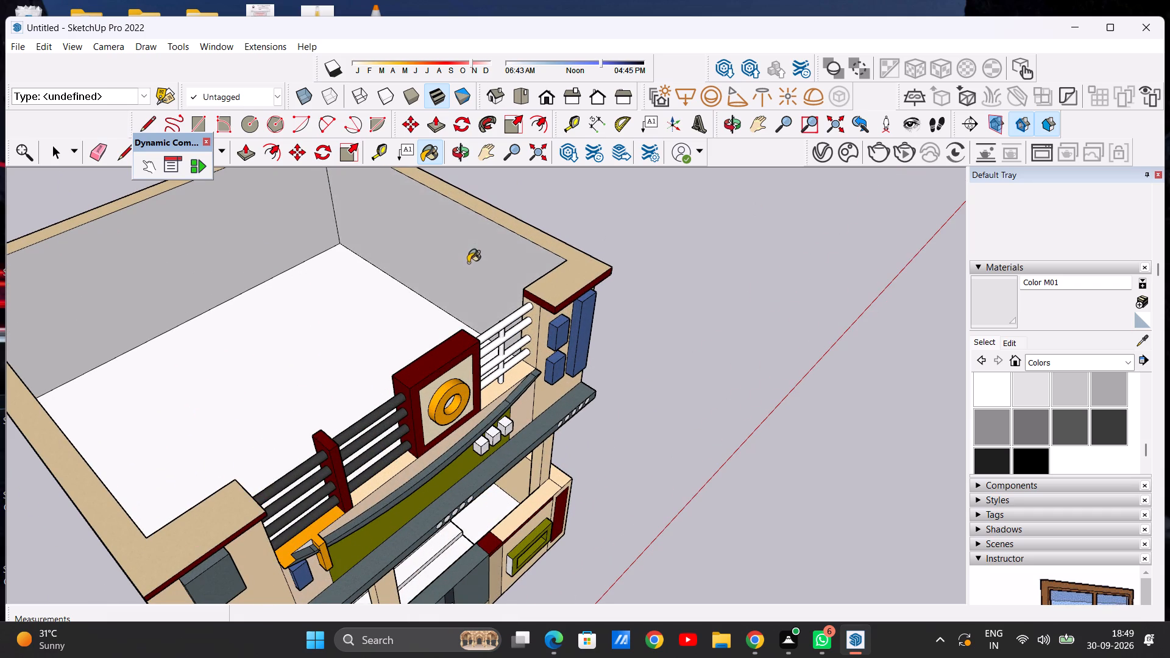
scroll(562, 252, "down", 11)
Paint the roof floor enclosed by the parapet walls with Color M01.
middle_click_drag(387, 276, 182, 396)
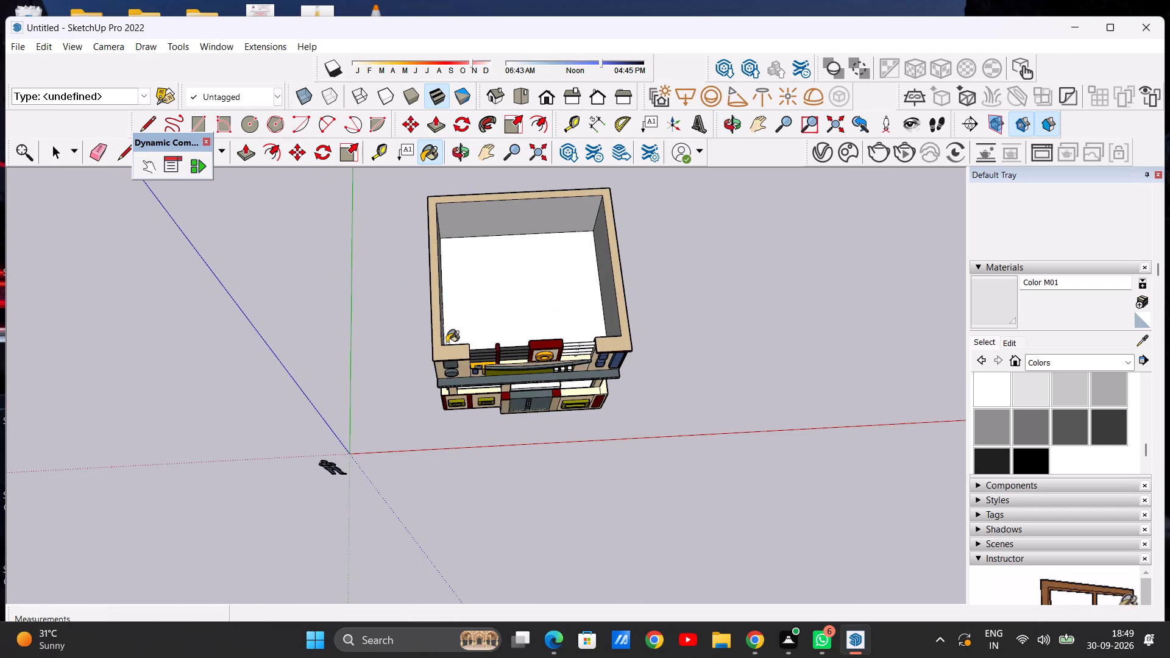
left_click(509, 325)
scroll(519, 309, "up", 6)
left_click(512, 308)
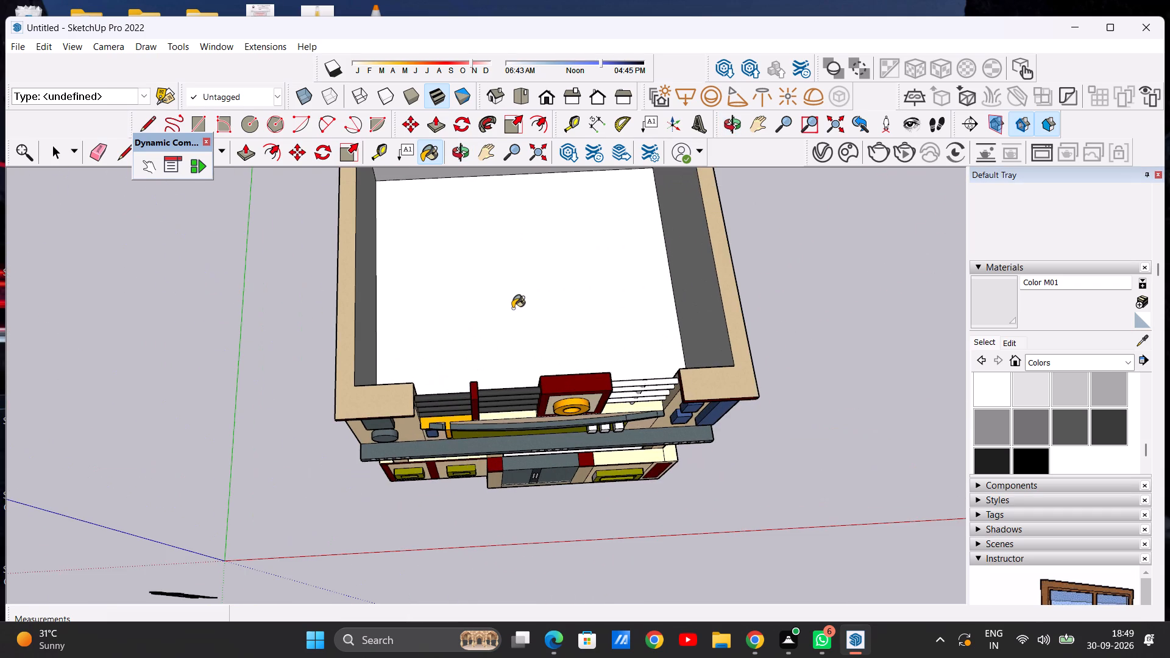
scroll(515, 317, "up", 12)
left_click(526, 325)
scroll(506, 374, "down", 9)
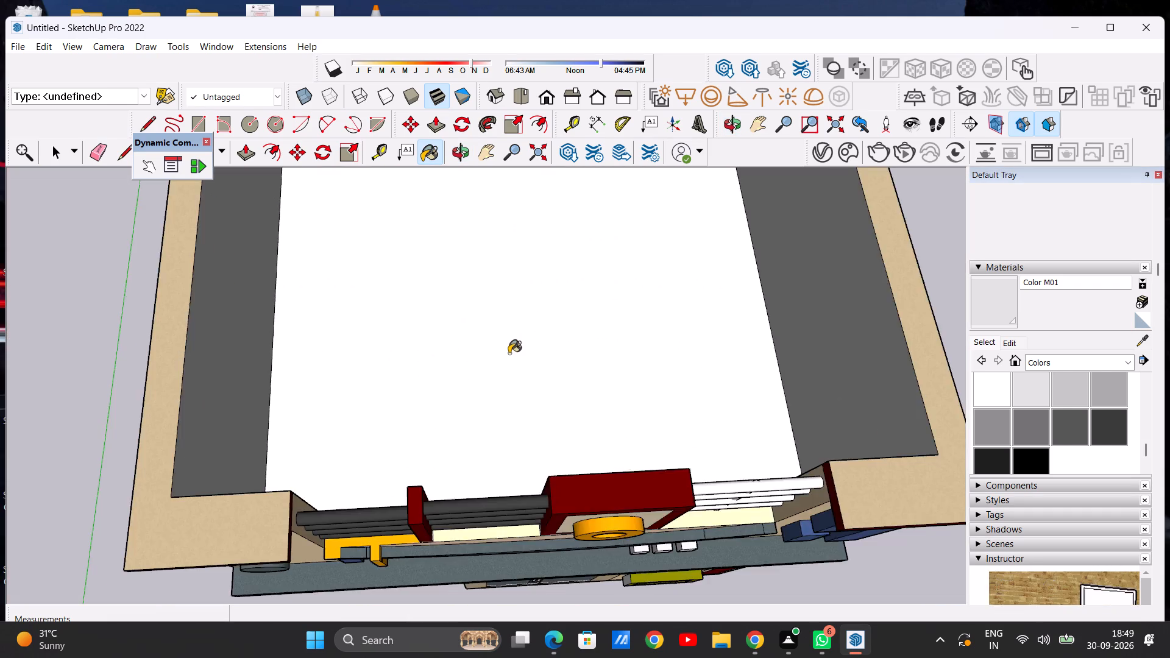
scroll(509, 353, "down", 12)
middle_click_drag(550, 384, 495, 177)
scroll(505, 325, "up", 3)
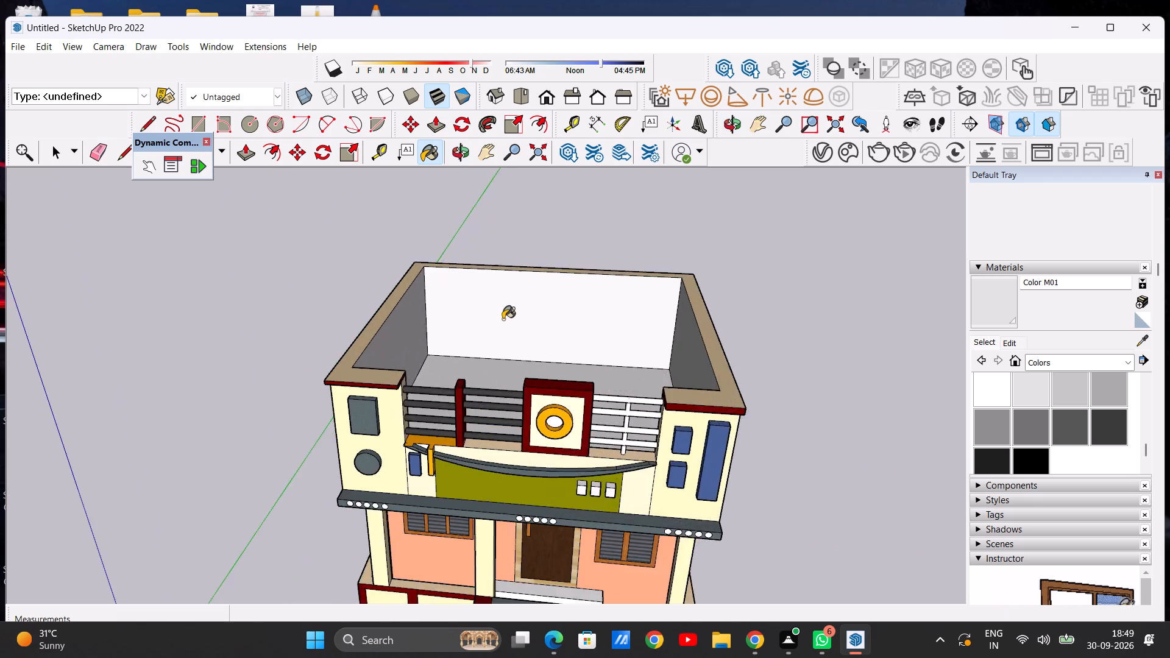
Apply Color M01 to the roof floor behind the dark parapet rails and red post.
scroll(503, 319, "up", 9)
middle_click_drag(517, 354, 513, 327)
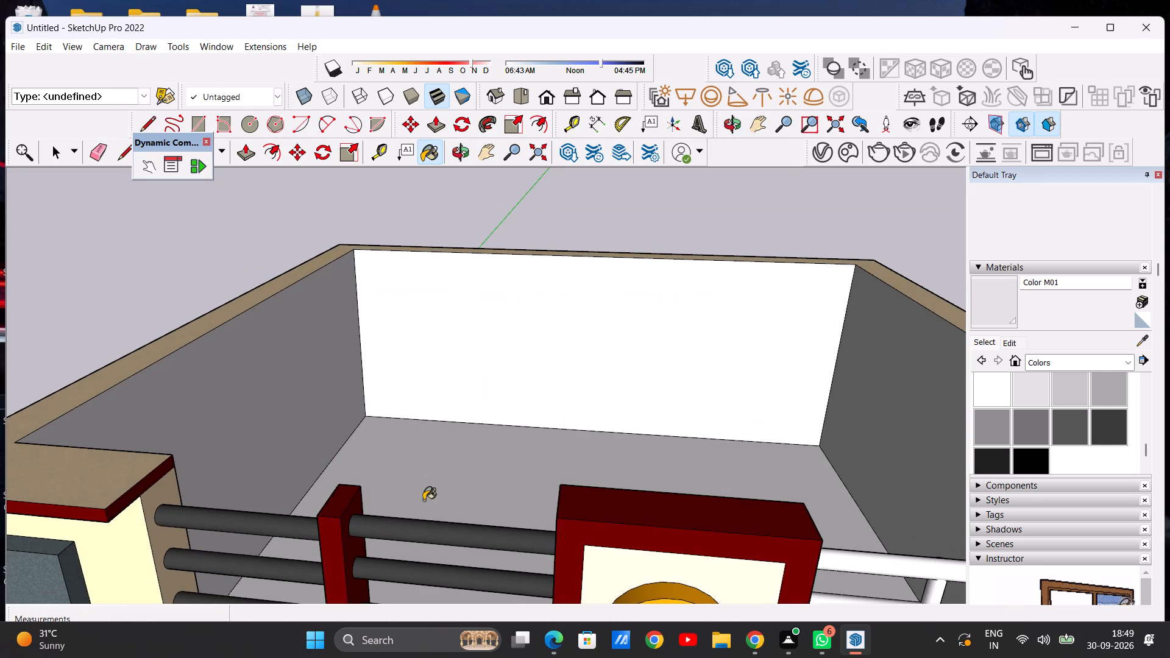
left_click(424, 500)
scroll(500, 395, "down", 10)
middle_click_drag(502, 459, 541, 335)
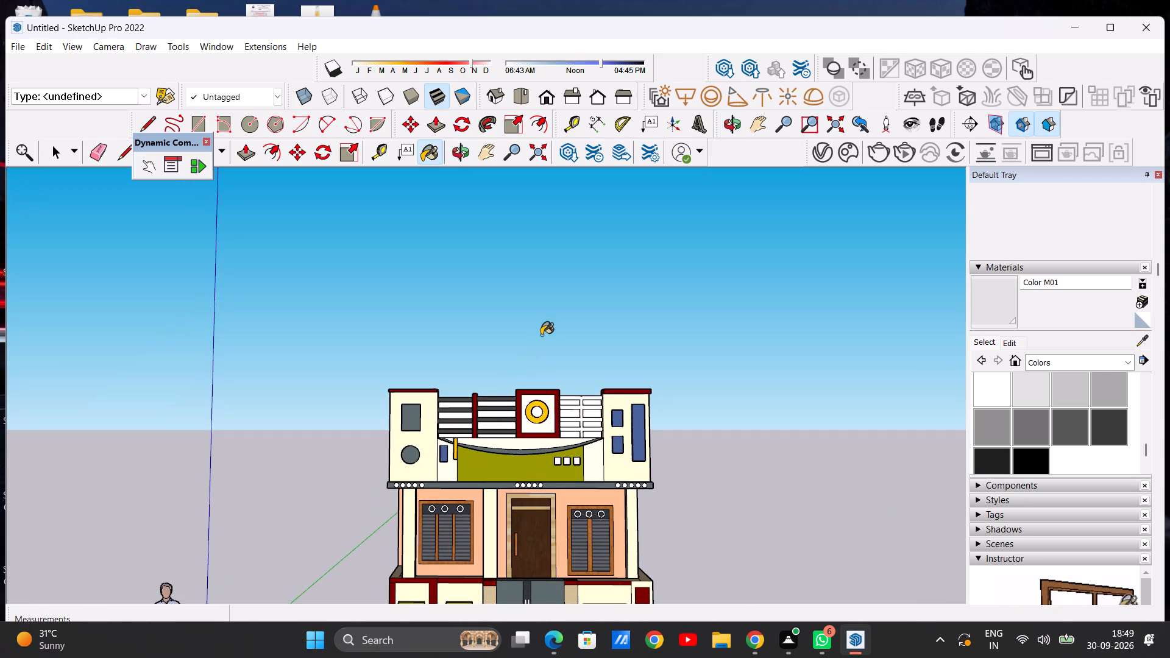
key("space")
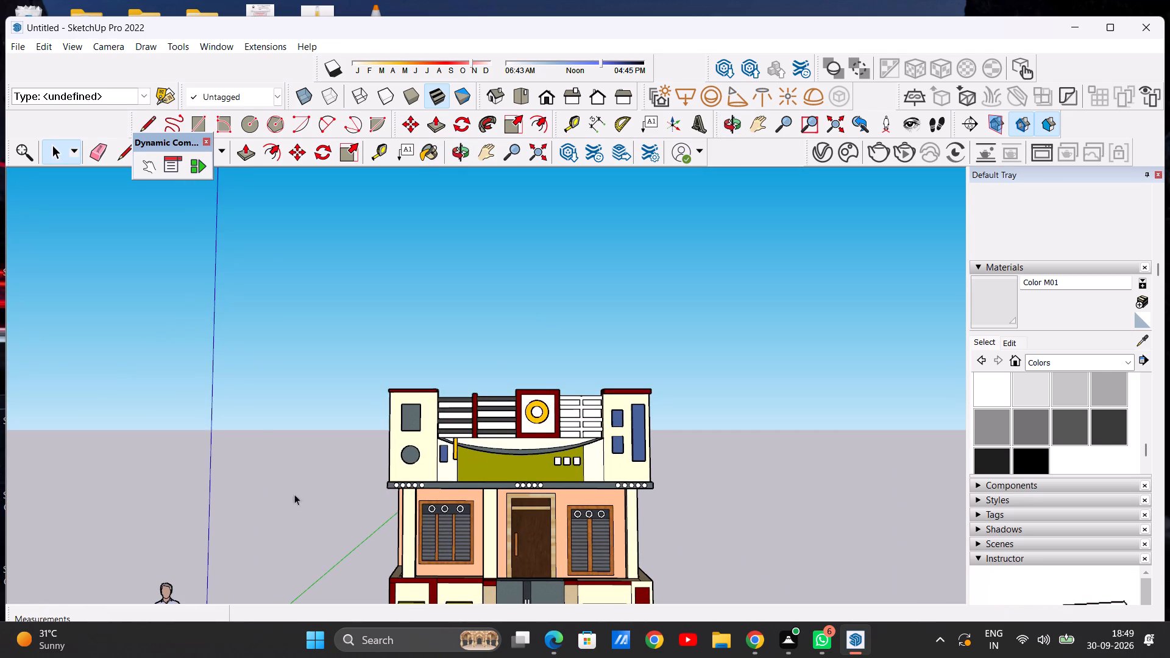
Examine the finished house from low angles, from both sides and in the standard front view.
scroll(366, 518, "down", 4)
middle_click_drag(401, 526, 386, 373)
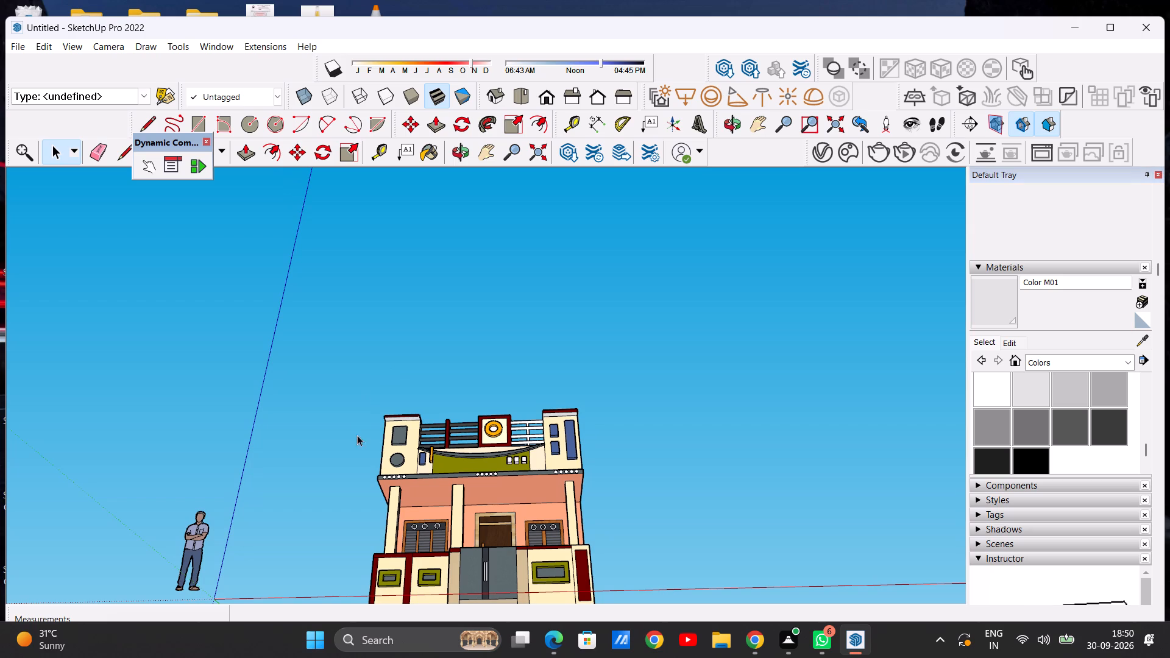
middle_click_drag(442, 517, 465, 657)
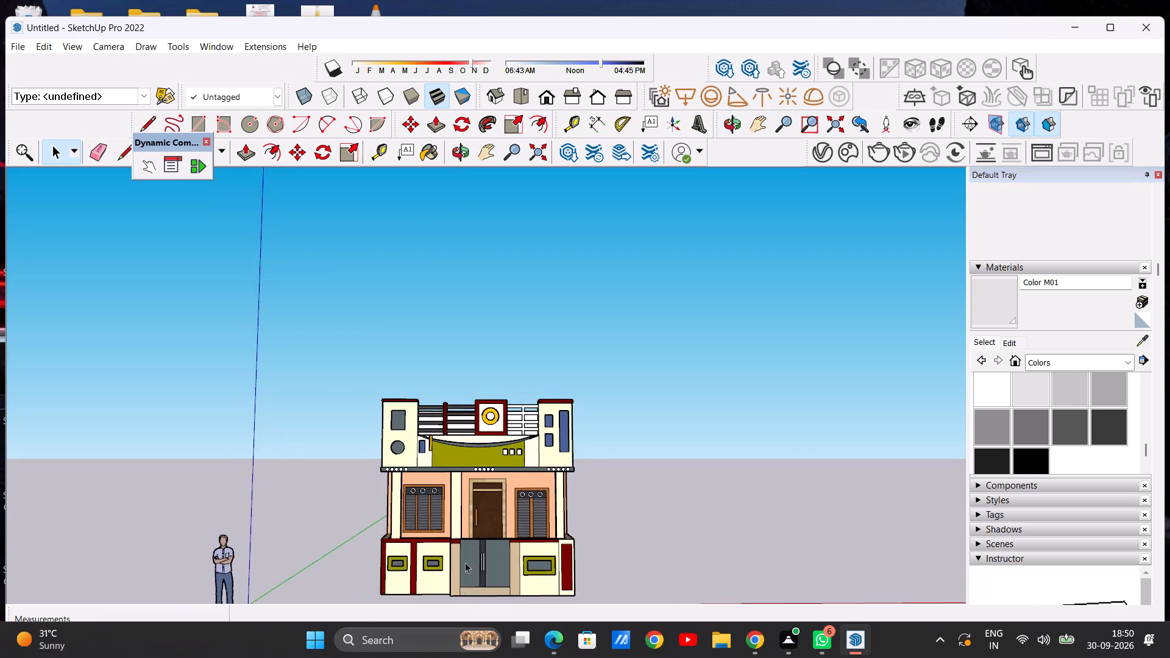
scroll(470, 495, "down", 9)
scroll(506, 476, "up", 1)
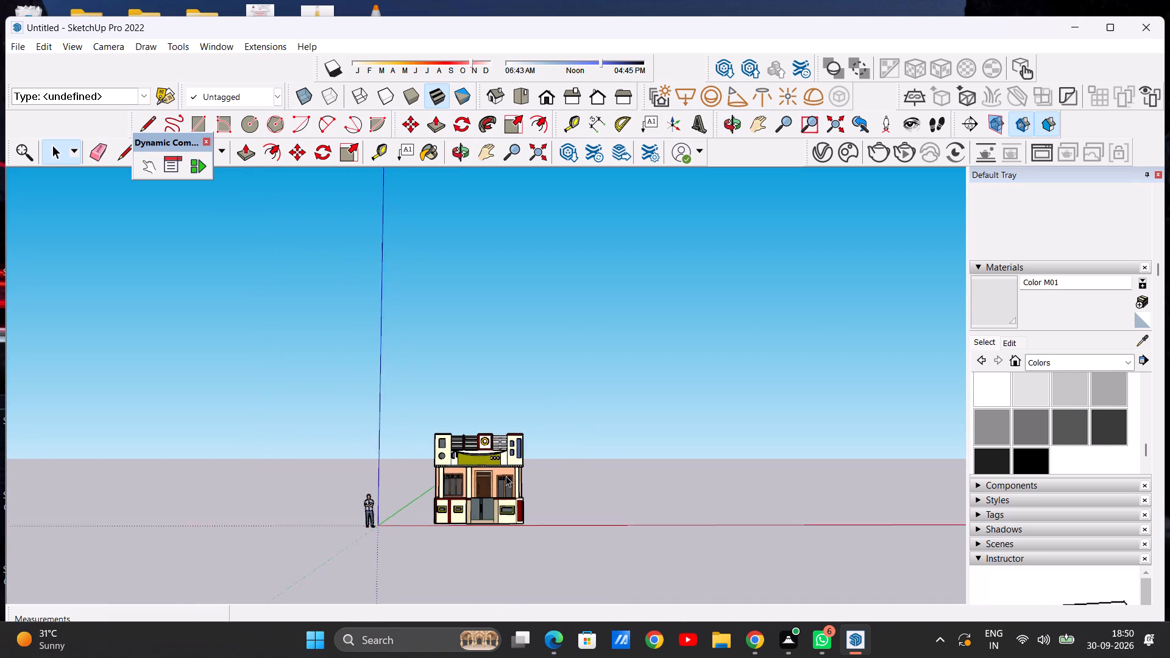
scroll(506, 476, "up", 5)
scroll(452, 478, "up", 7)
middle_click_drag(350, 449, 758, 475)
middle_click_drag(749, 475, 260, 480)
middle_click_drag(520, 484, 321, 489)
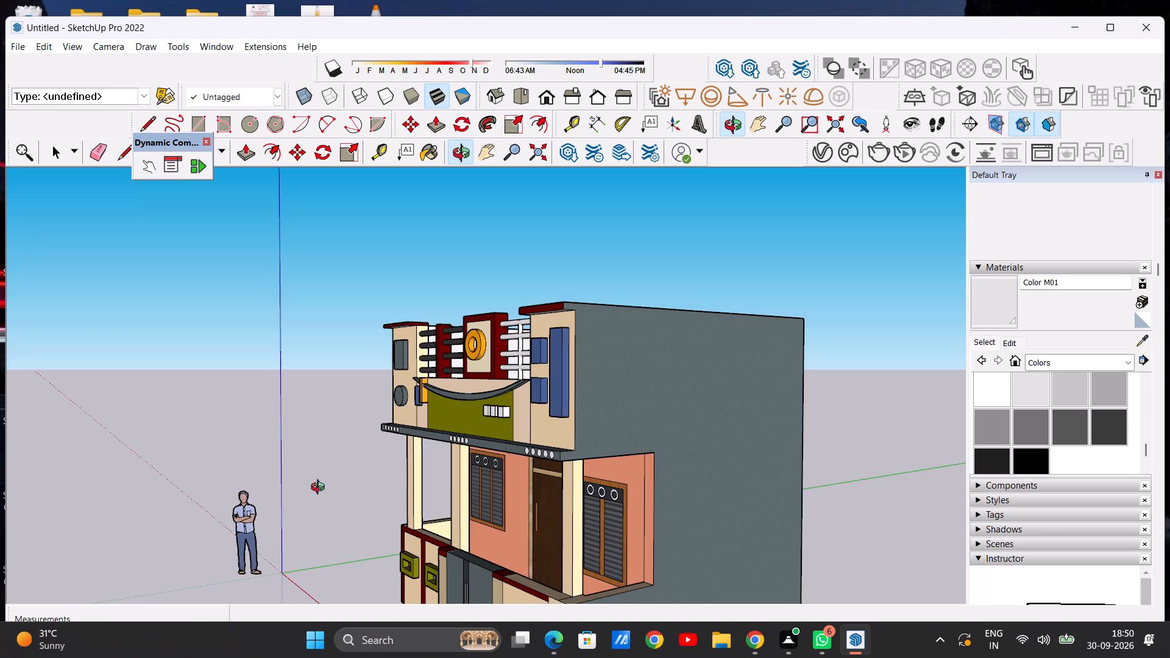
middle_click_drag(321, 489, 388, 486)
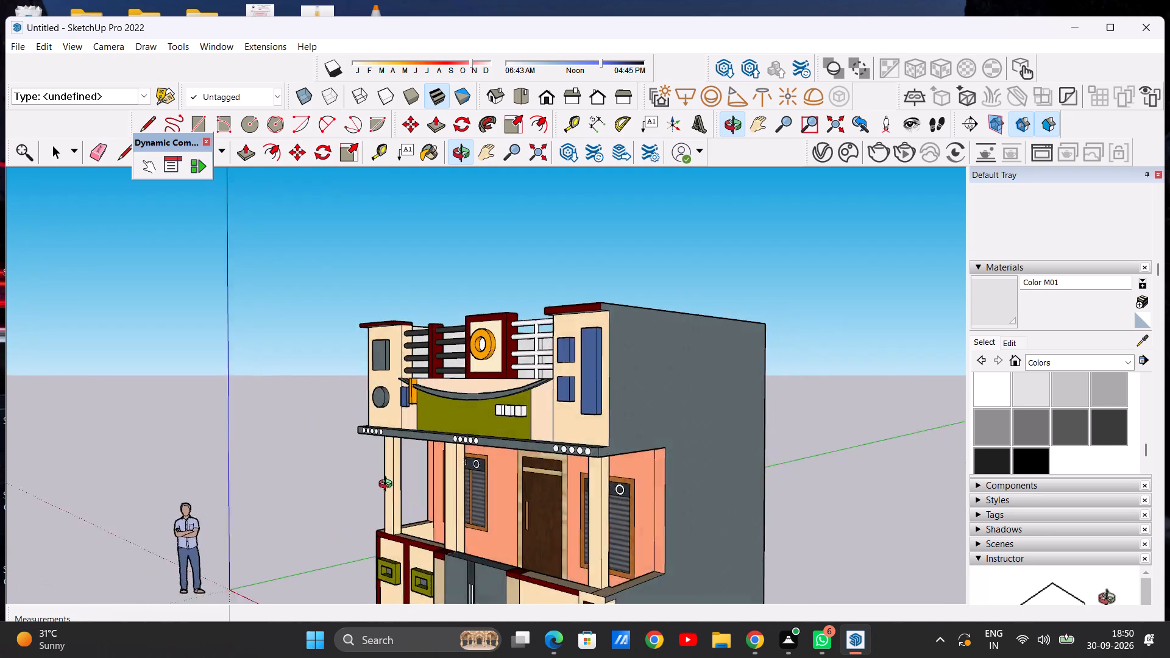
middle_click_drag(388, 486, 547, 486)
scroll(547, 486, "down", 8)
middle_click_drag(342, 489, 612, 508)
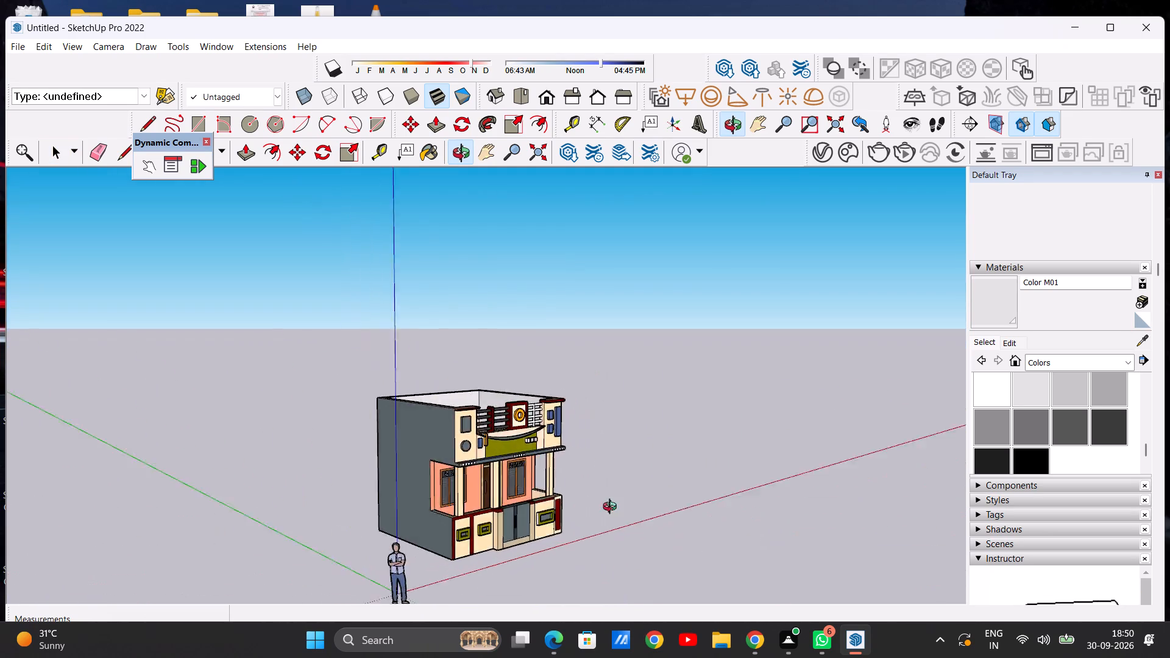
middle_click_drag(612, 508, 423, 500)
middle_click_drag(417, 500, 351, 497)
middle_click_drag(349, 497, 303, 497)
middle_click_drag(326, 508, 428, 514)
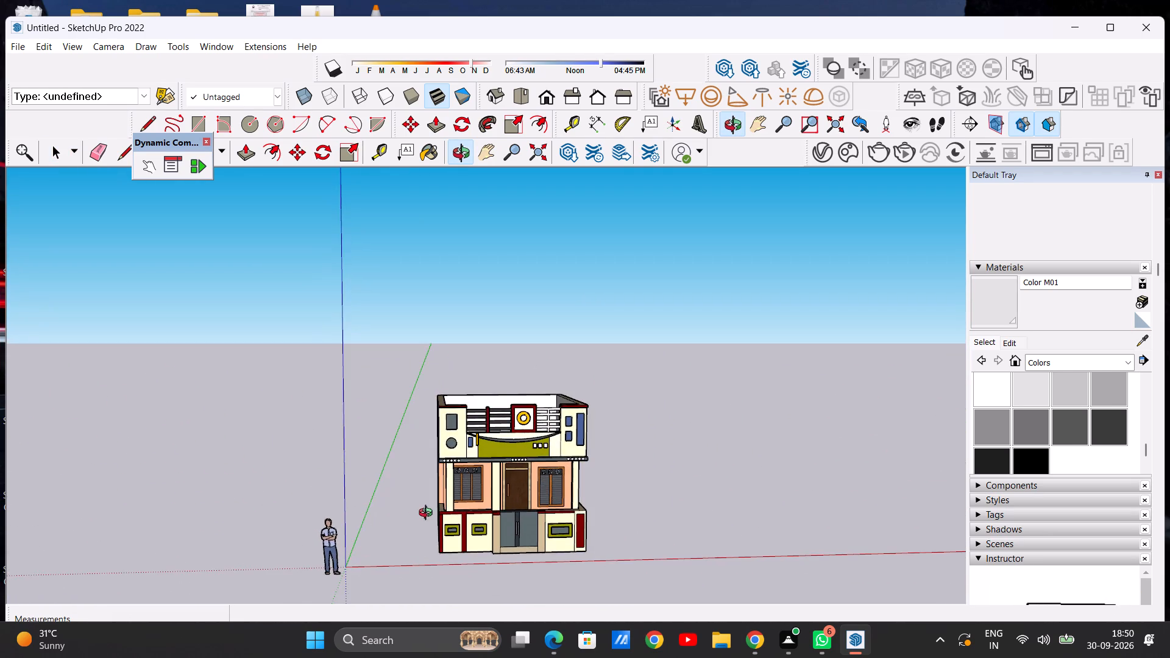
middle_click_drag(428, 514, 417, 490)
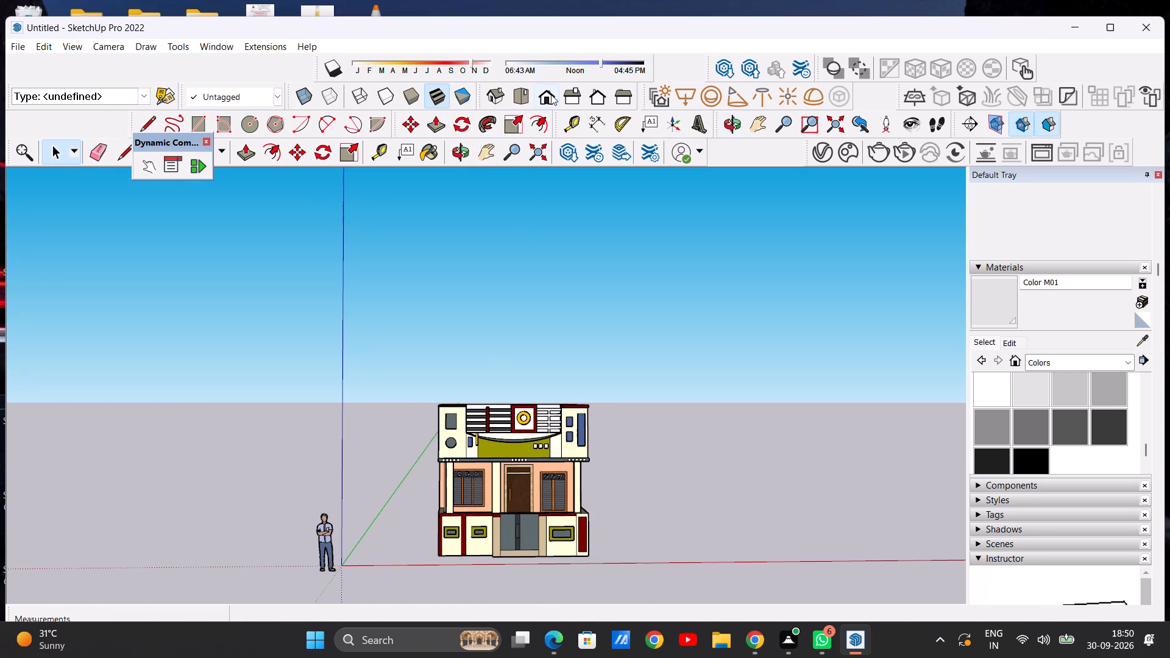
left_click(551, 94)
scroll(673, 361, "up", 7)
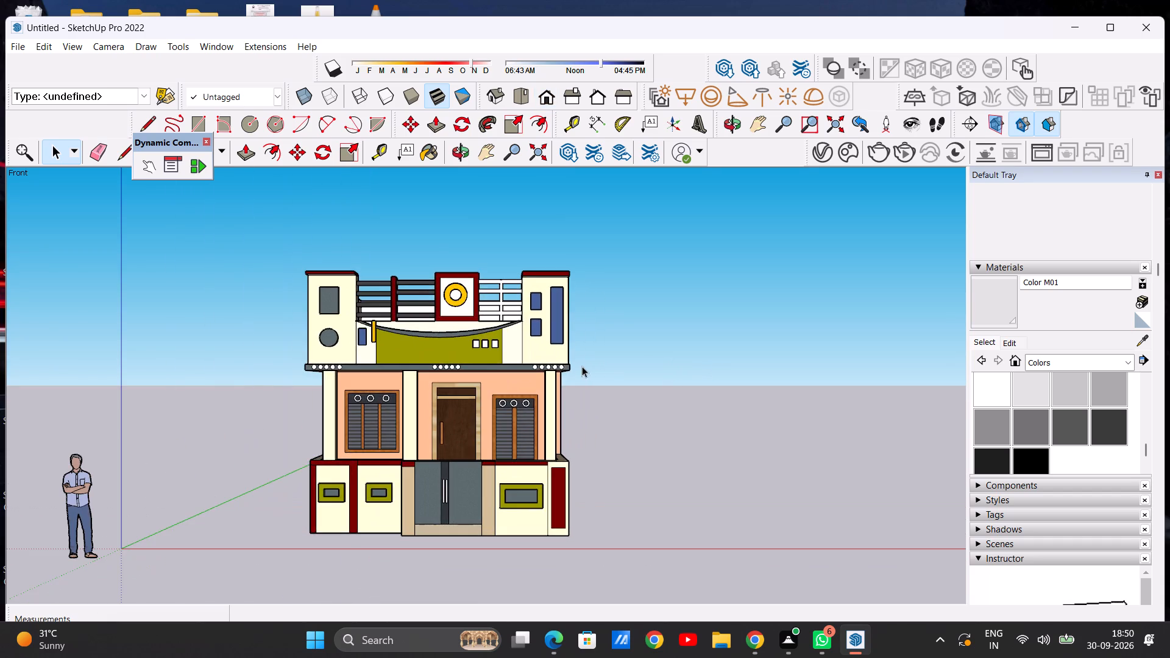
Draw a ground rectangle about 27' 6" square around the house footprint, working from the top view.
scroll(573, 350, "down", 11)
middle_click_drag(520, 359, 501, 612)
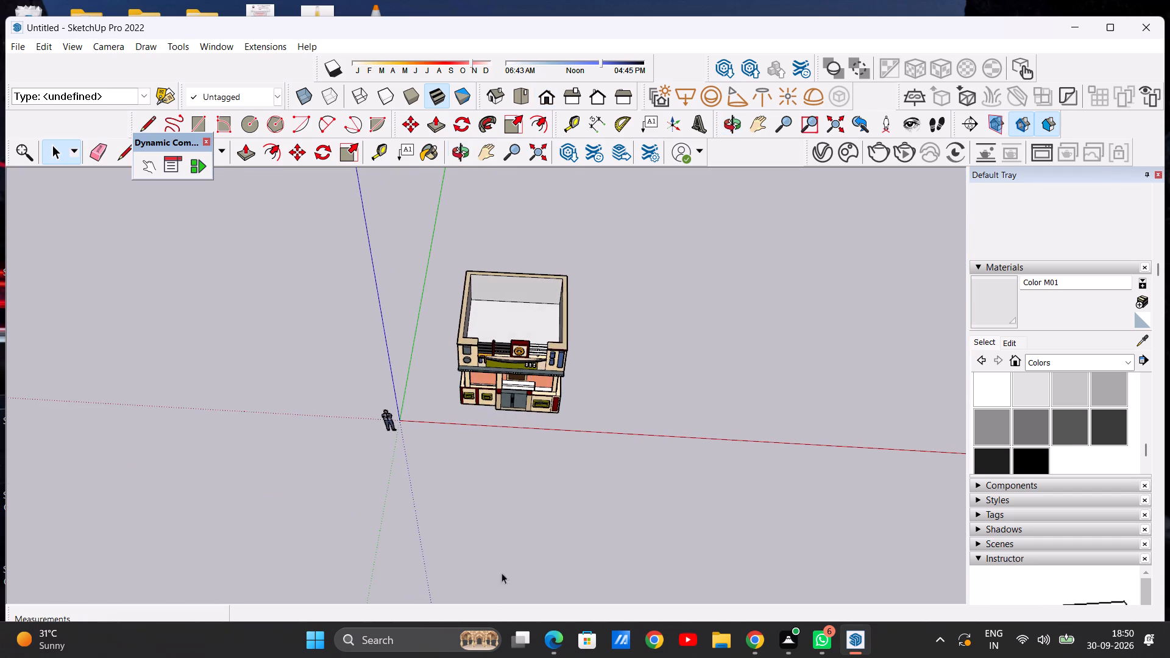
scroll(499, 327, "up", 5)
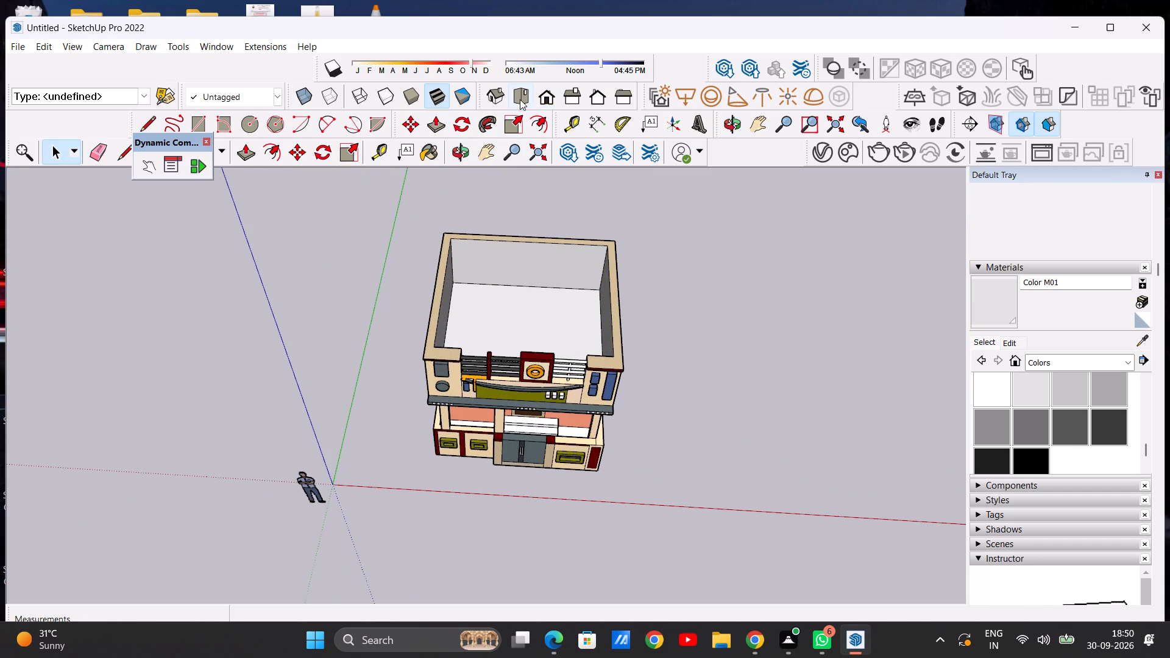
left_click(520, 99)
middle_click_drag(549, 493, 549, 494)
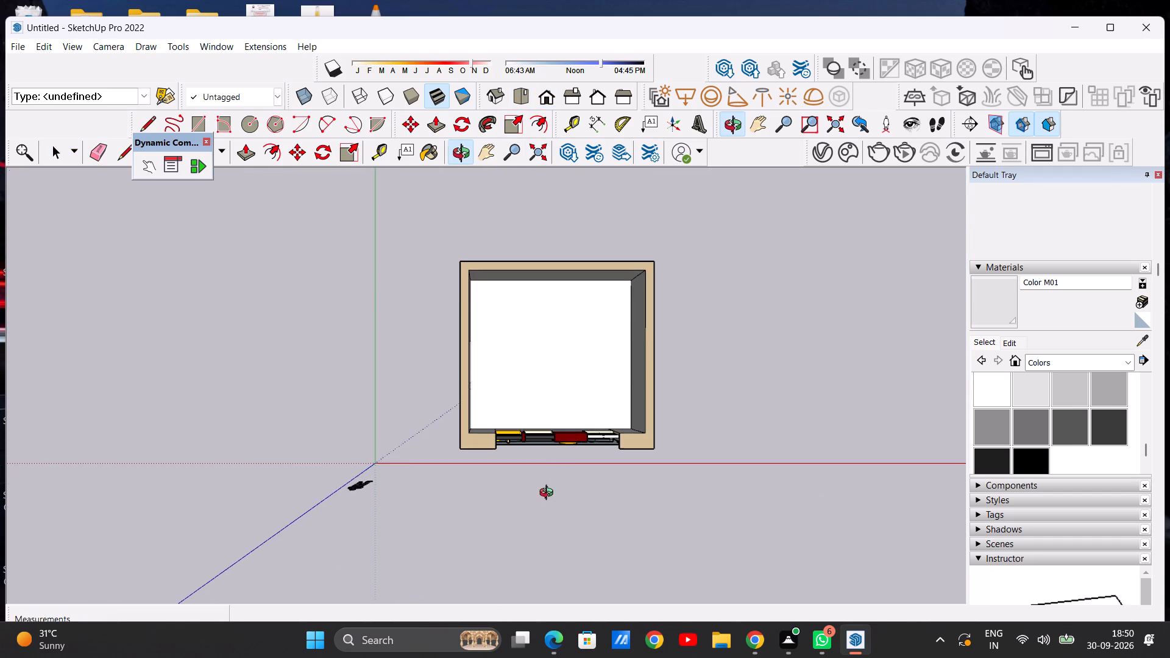
middle_click_drag(549, 494, 545, 426)
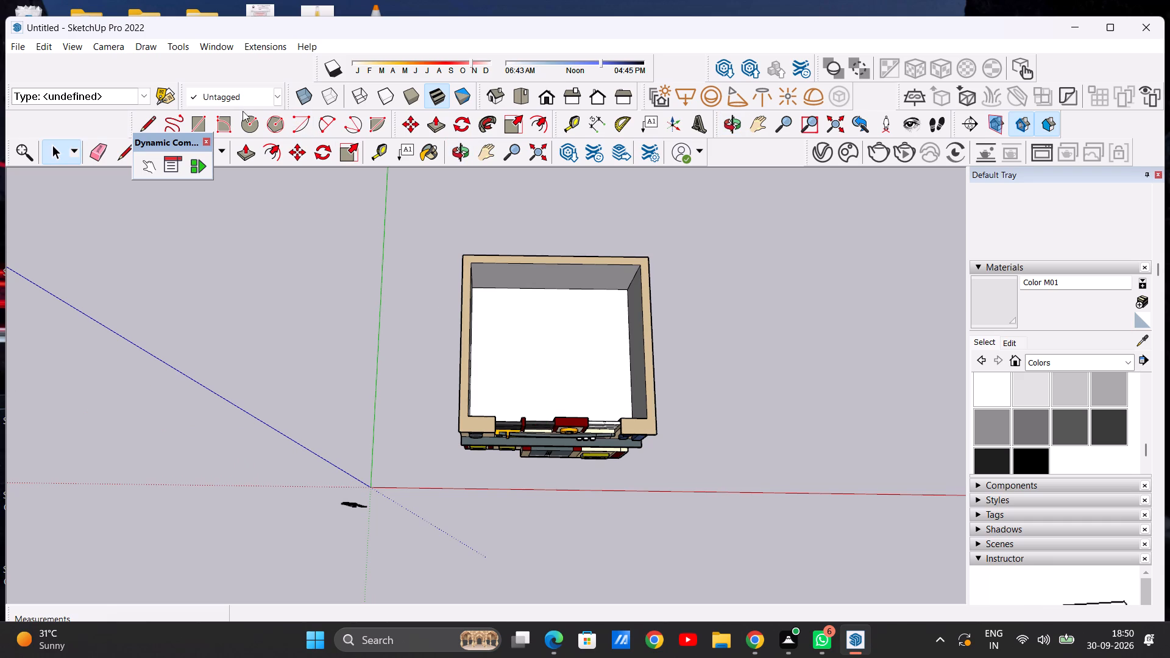
left_click(197, 117)
left_click(436, 244)
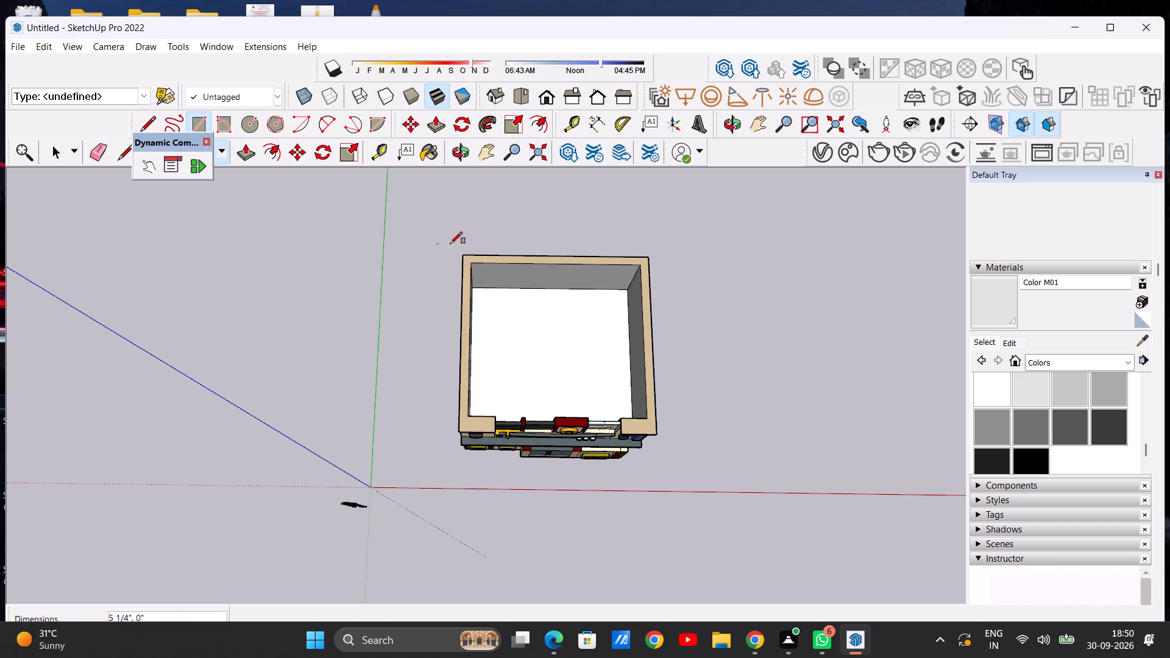
left_click(681, 483)
key("space")
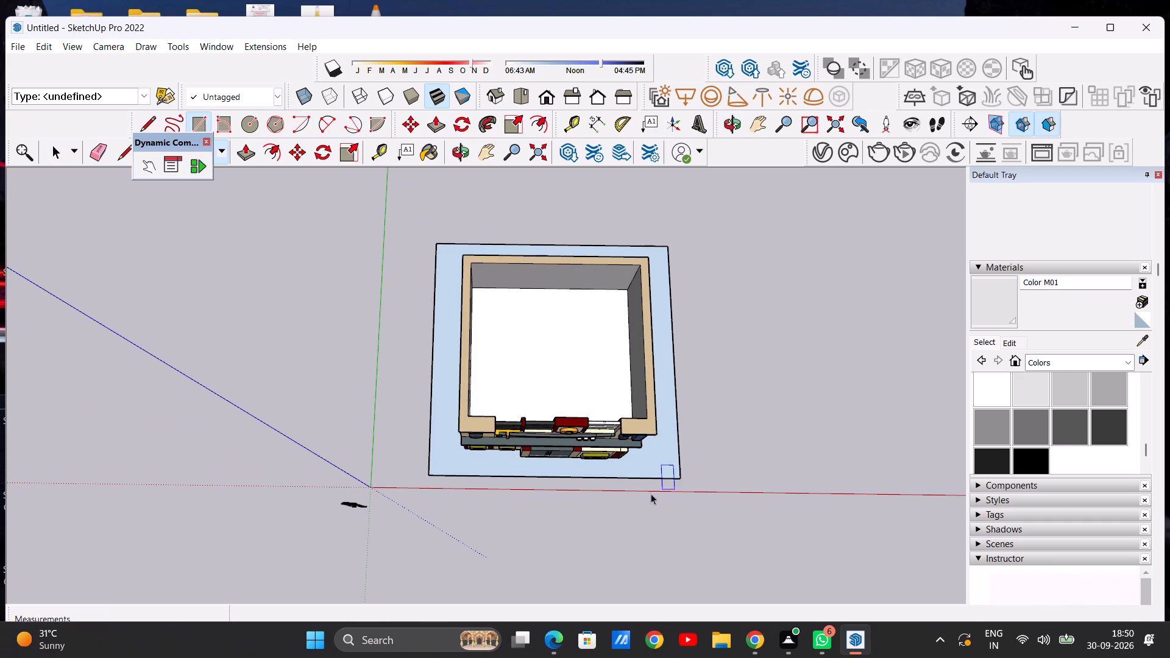
Examine how the ground square sits under the house from the front, from above and in the standard top and front views.
middle_click_drag(626, 475, 639, 259)
middle_click_drag(665, 549, 647, 411)
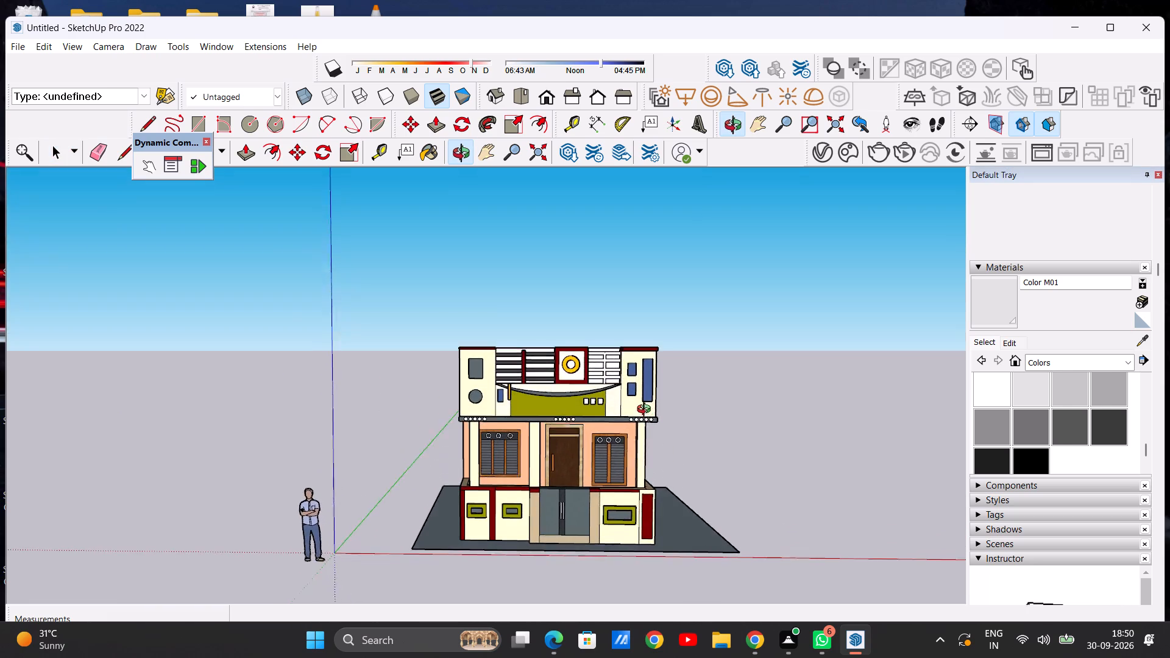
middle_click_drag(647, 411, 647, 395)
scroll(662, 563, "up", 8)
scroll(697, 468, "down", 11)
middle_click_drag(630, 466, 605, 504)
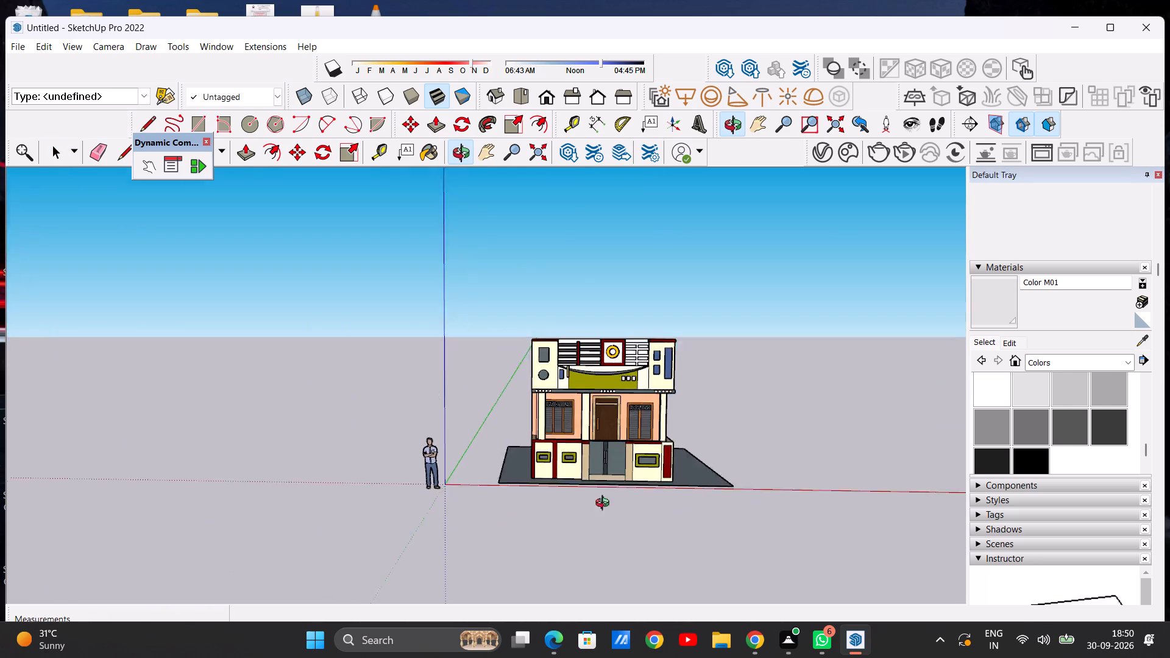
middle_click_drag(605, 504, 597, 657)
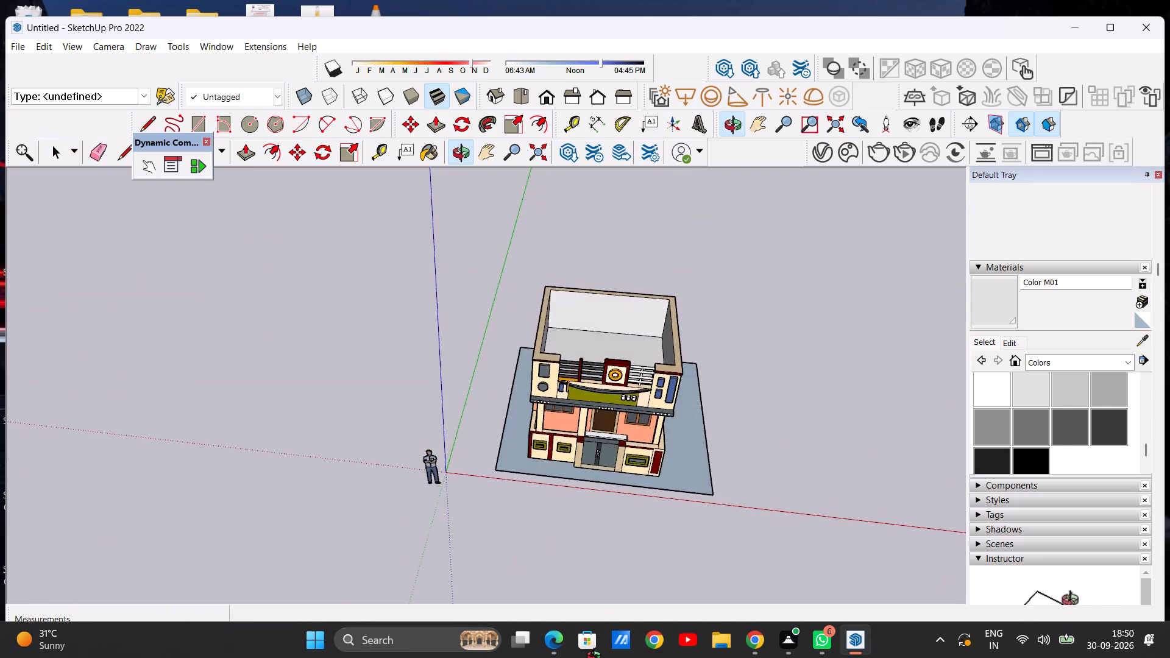
middle_click_drag(597, 657, 615, 430)
scroll(628, 441, "up", 7)
scroll(629, 441, "down", 7)
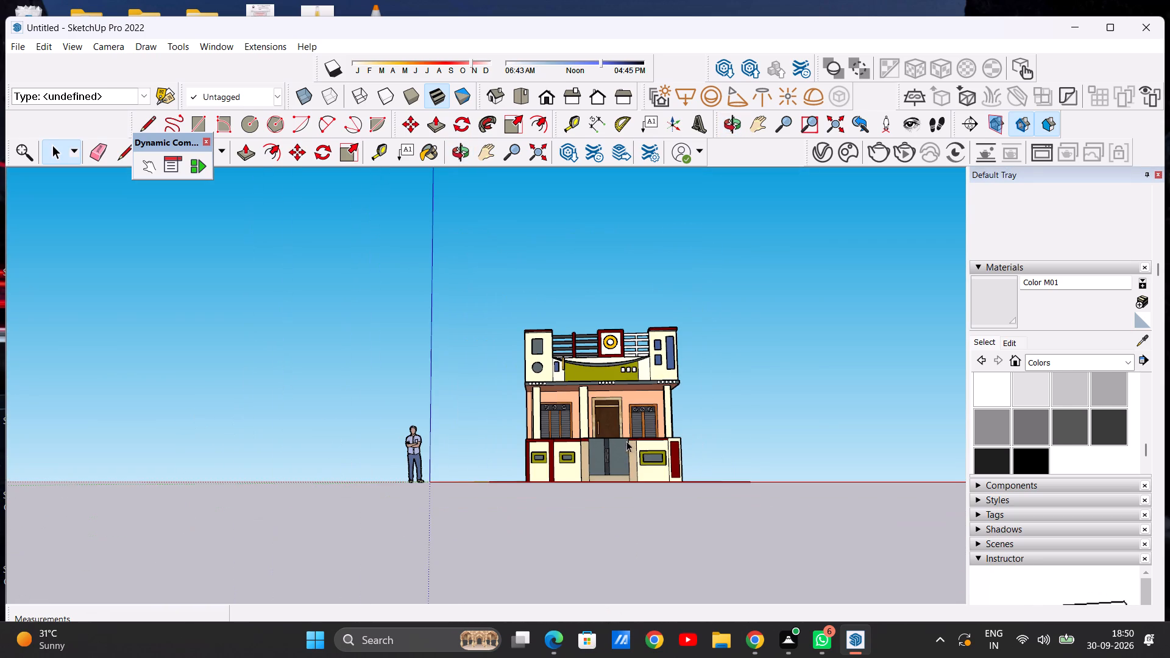
left_click(522, 94)
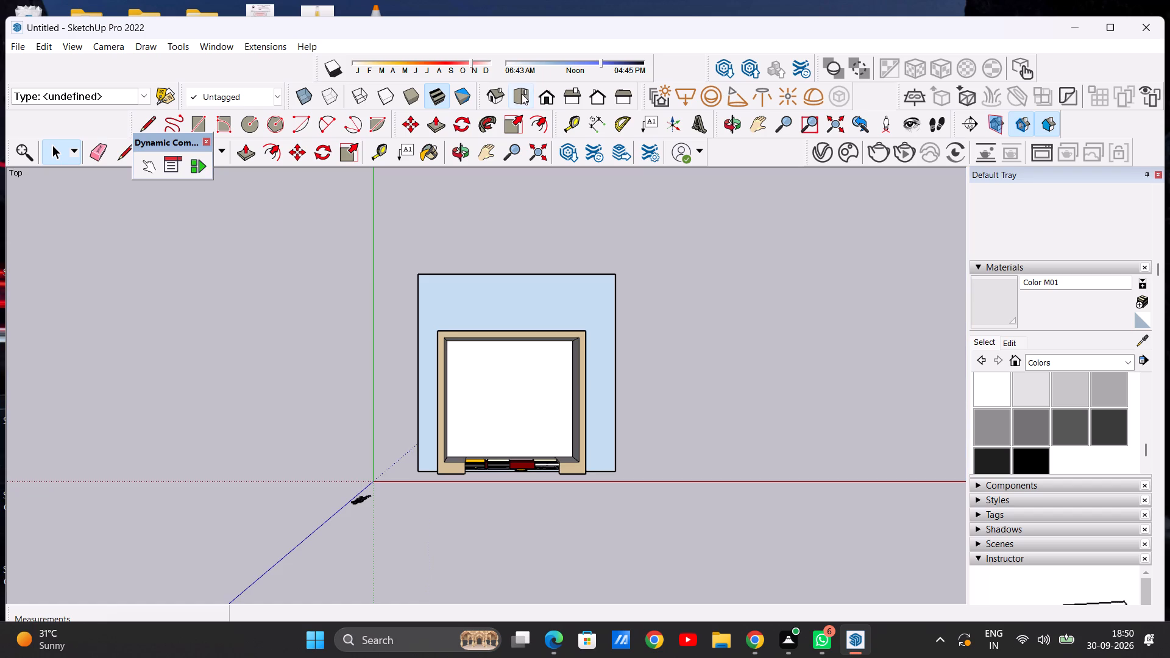
left_click(541, 96)
scroll(559, 437, "up", 2)
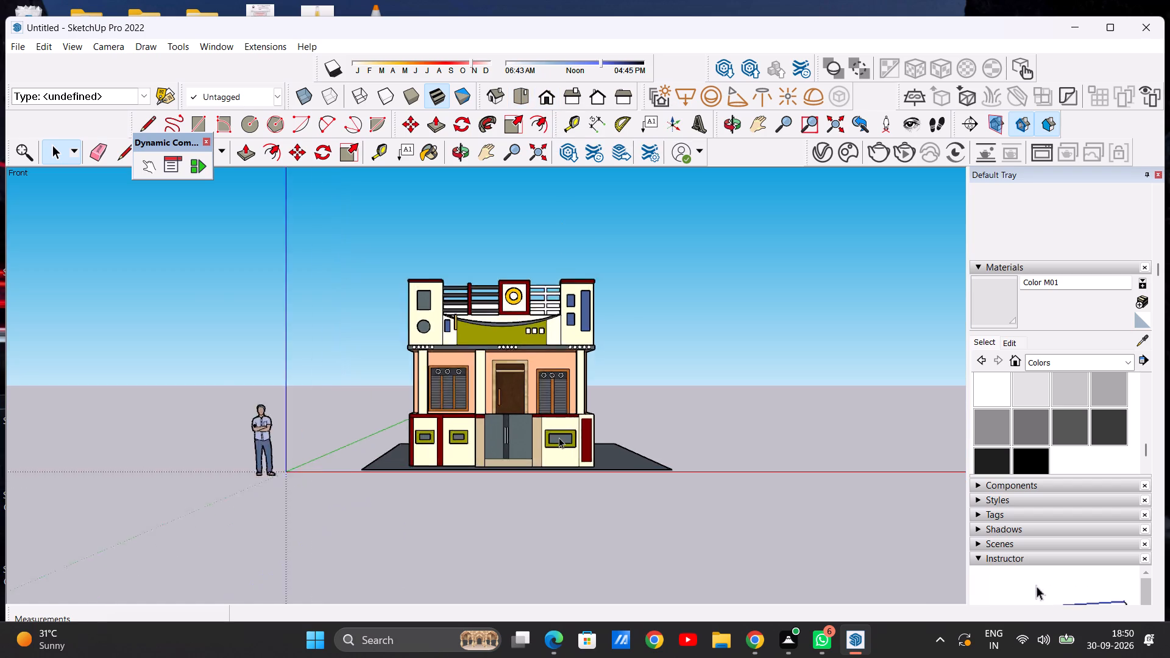
scroll(559, 437, "up", 3)
scroll(542, 408, "down", 5)
scroll(581, 361, "up", 8)
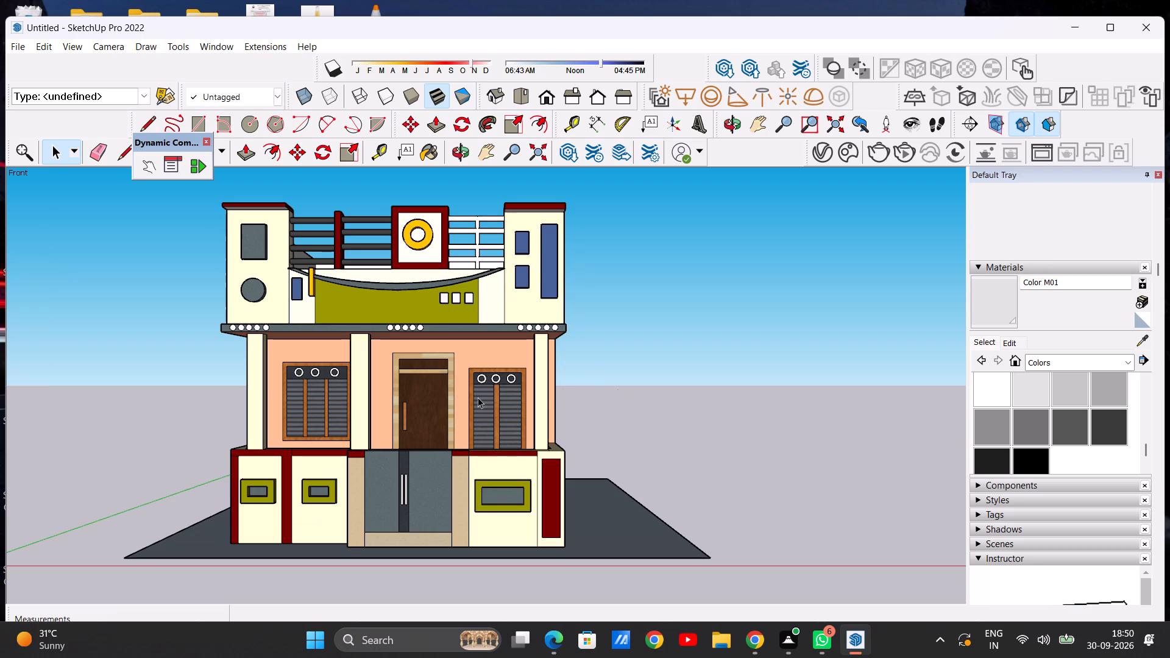
Examine the plain side and rear walls of the house together with the ground square around them.
scroll(430, 379, "down", 4)
middle_click_drag(510, 406, 302, 430)
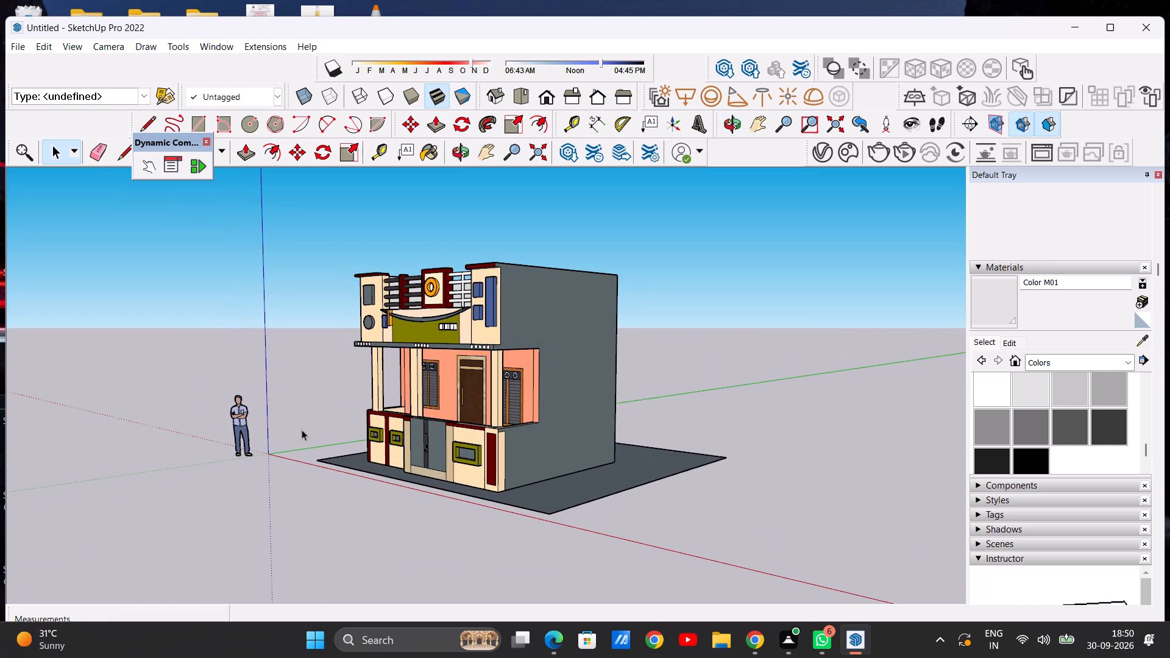
middle_click_drag(583, 417, 493, 417)
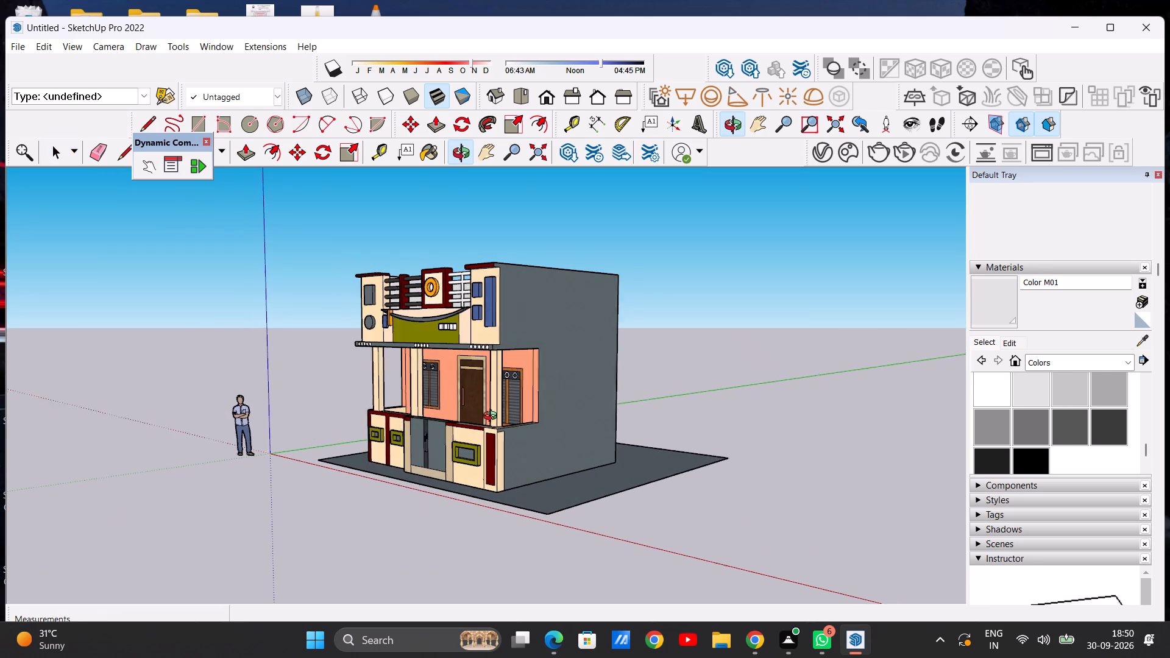
middle_click_drag(493, 417, 193, 434)
middle_click_drag(606, 431, 342, 442)
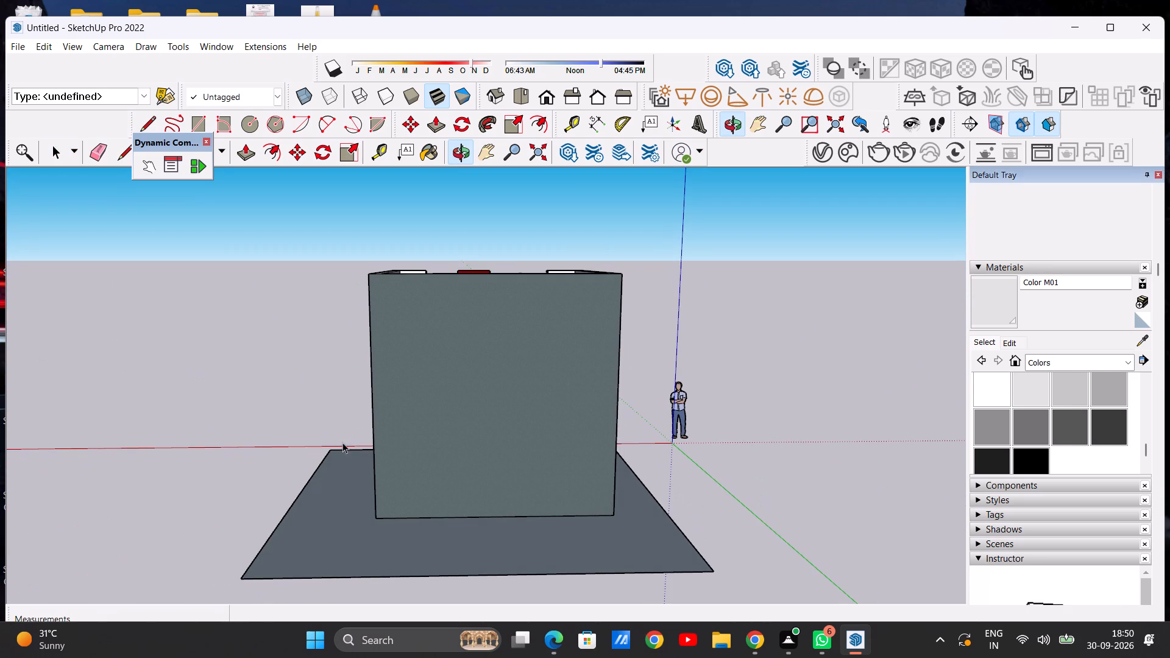
middle_click_drag(620, 445, 486, 447)
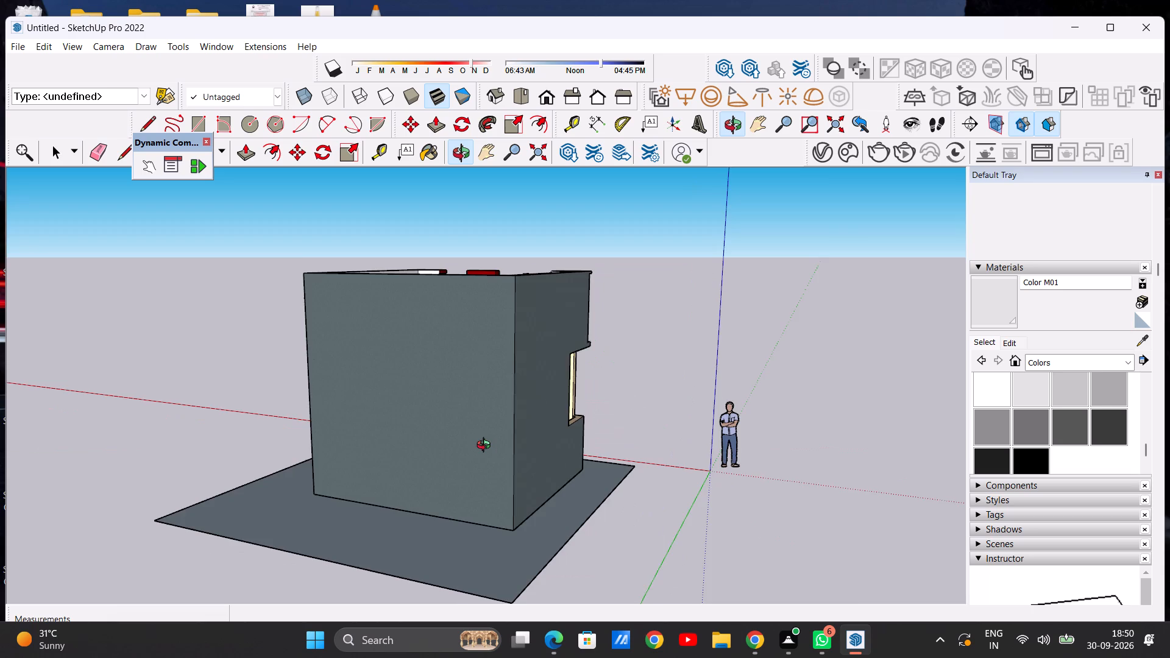
middle_click_drag(486, 447, 254, 511)
scroll(286, 498, "up", 2)
scroll(321, 446, "down", 9)
scroll(323, 457, "up", 5)
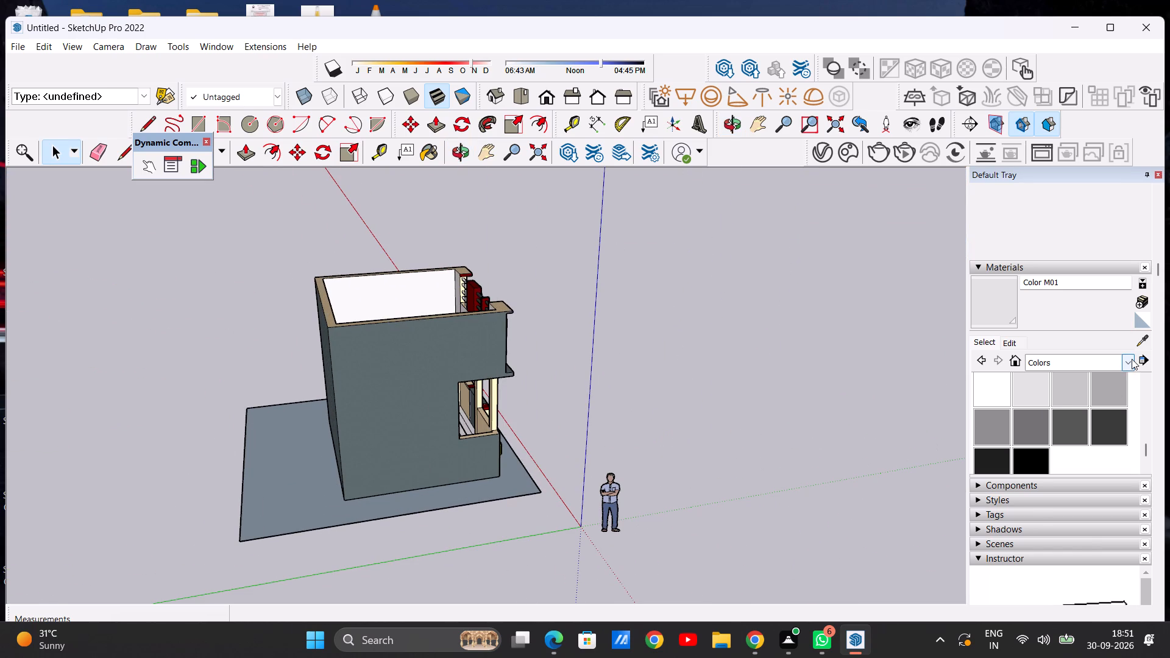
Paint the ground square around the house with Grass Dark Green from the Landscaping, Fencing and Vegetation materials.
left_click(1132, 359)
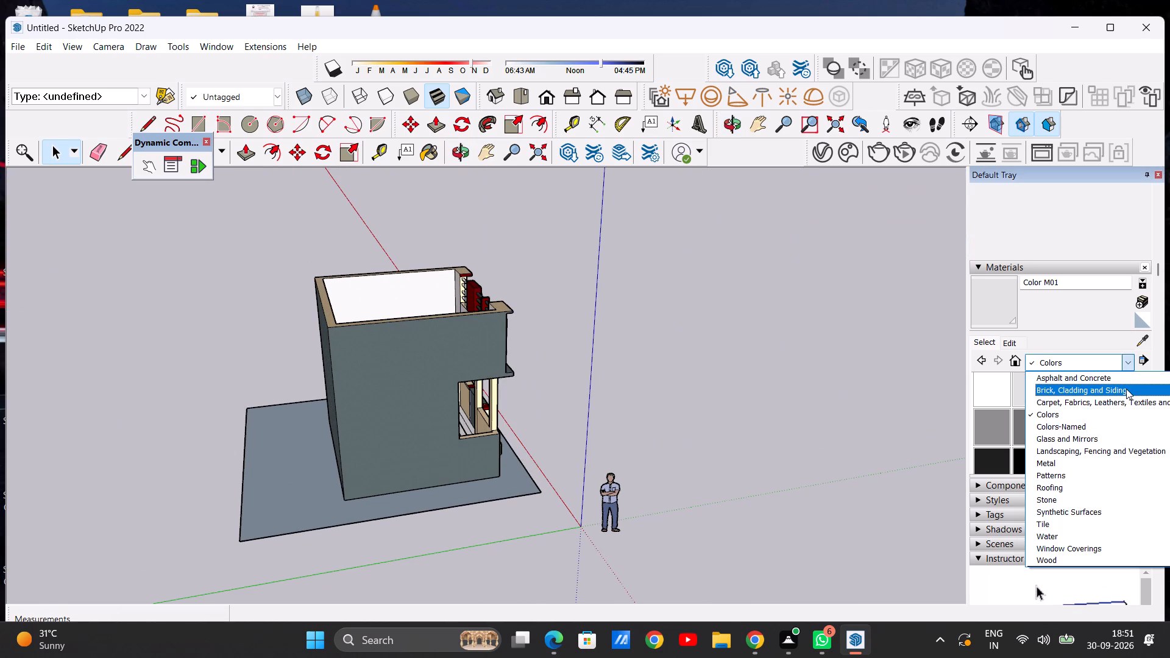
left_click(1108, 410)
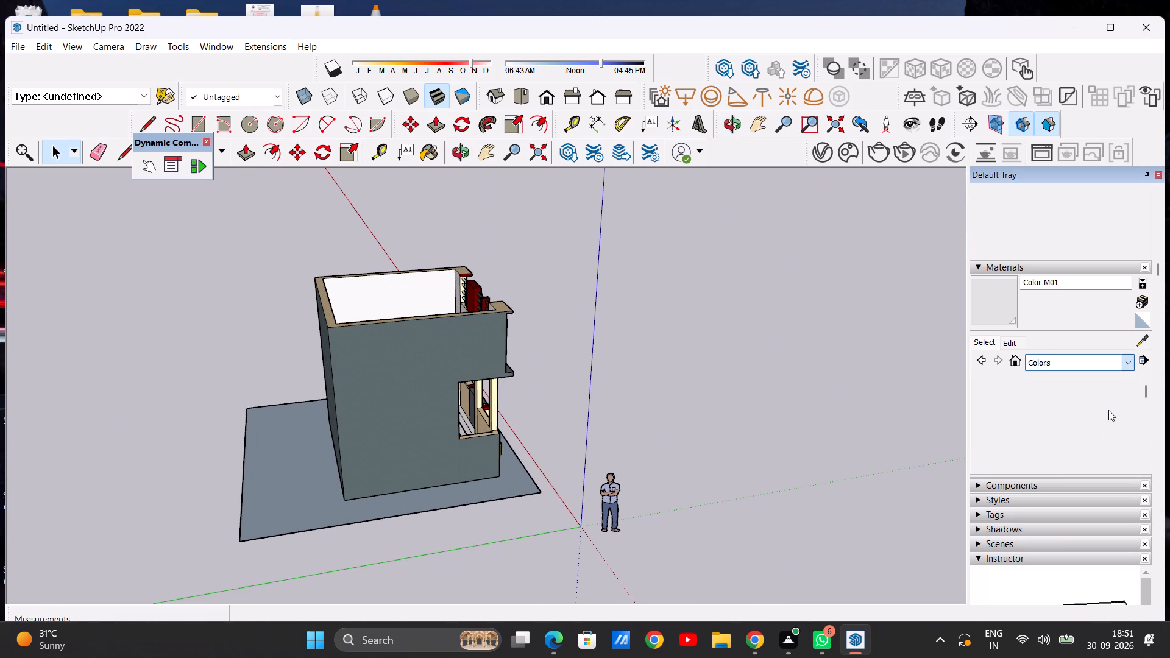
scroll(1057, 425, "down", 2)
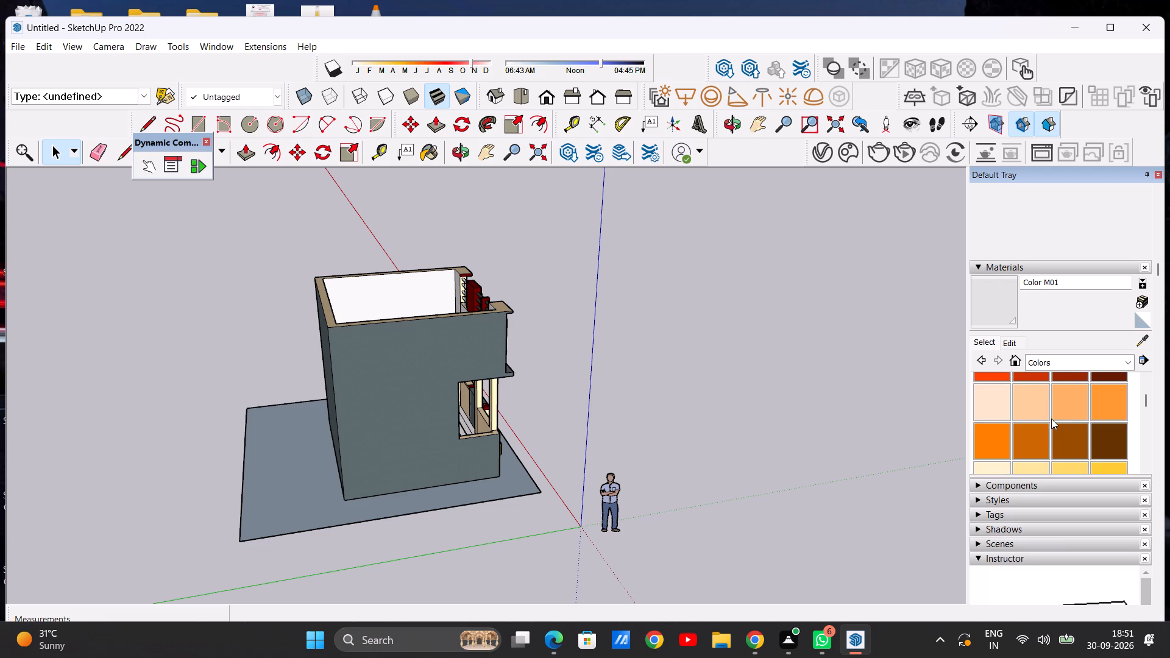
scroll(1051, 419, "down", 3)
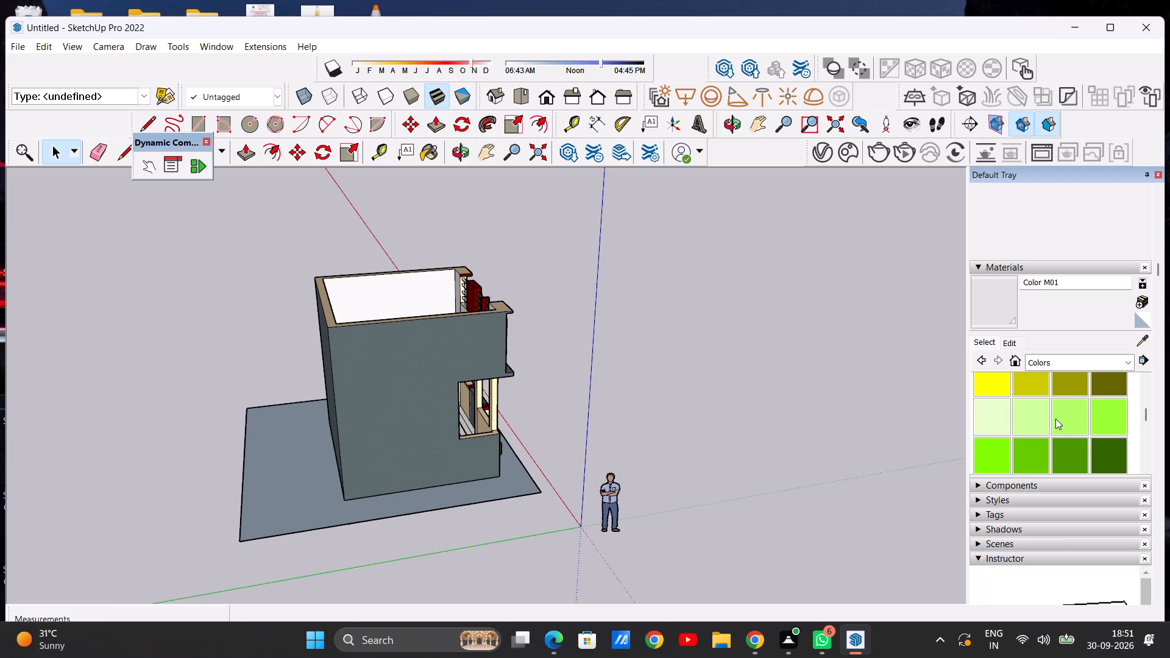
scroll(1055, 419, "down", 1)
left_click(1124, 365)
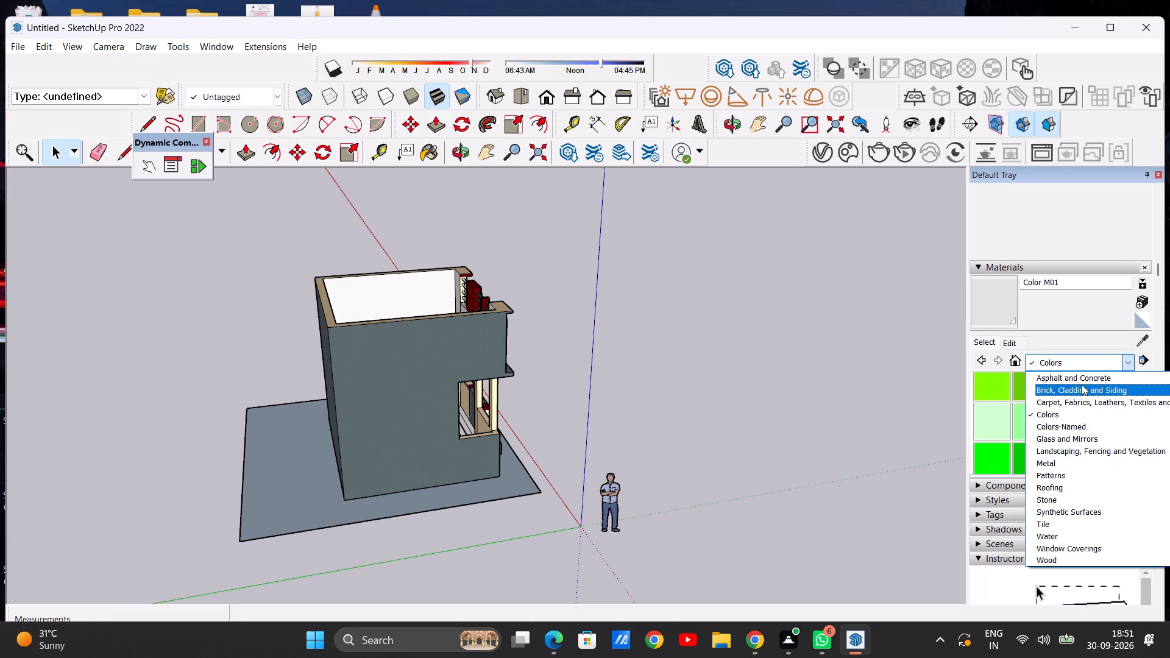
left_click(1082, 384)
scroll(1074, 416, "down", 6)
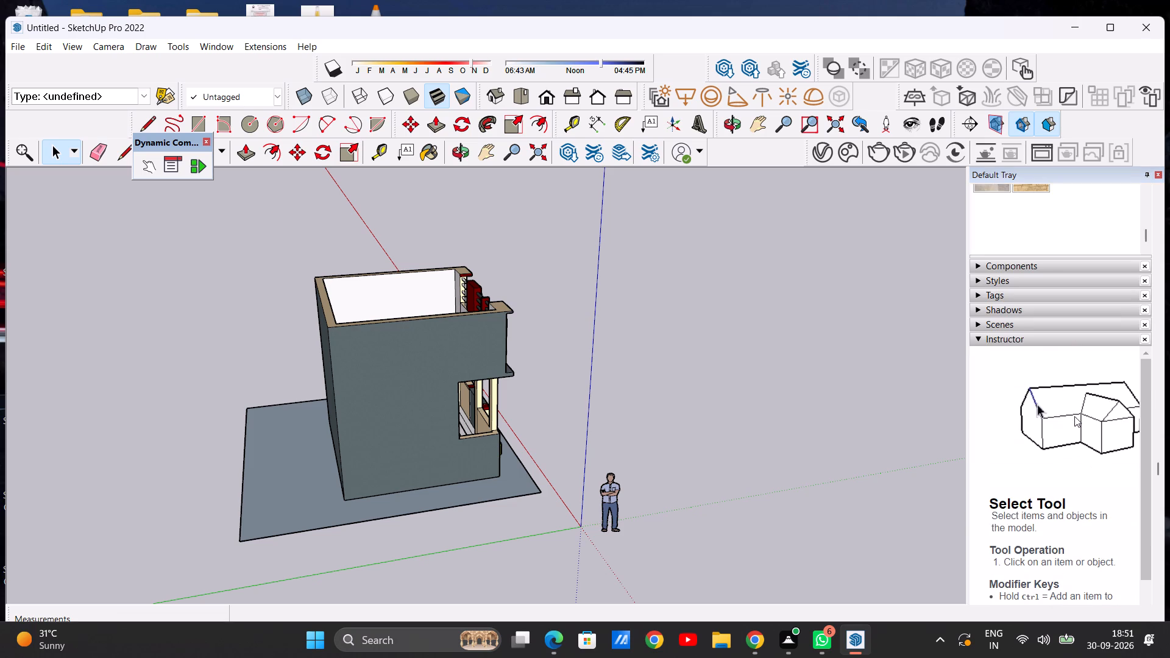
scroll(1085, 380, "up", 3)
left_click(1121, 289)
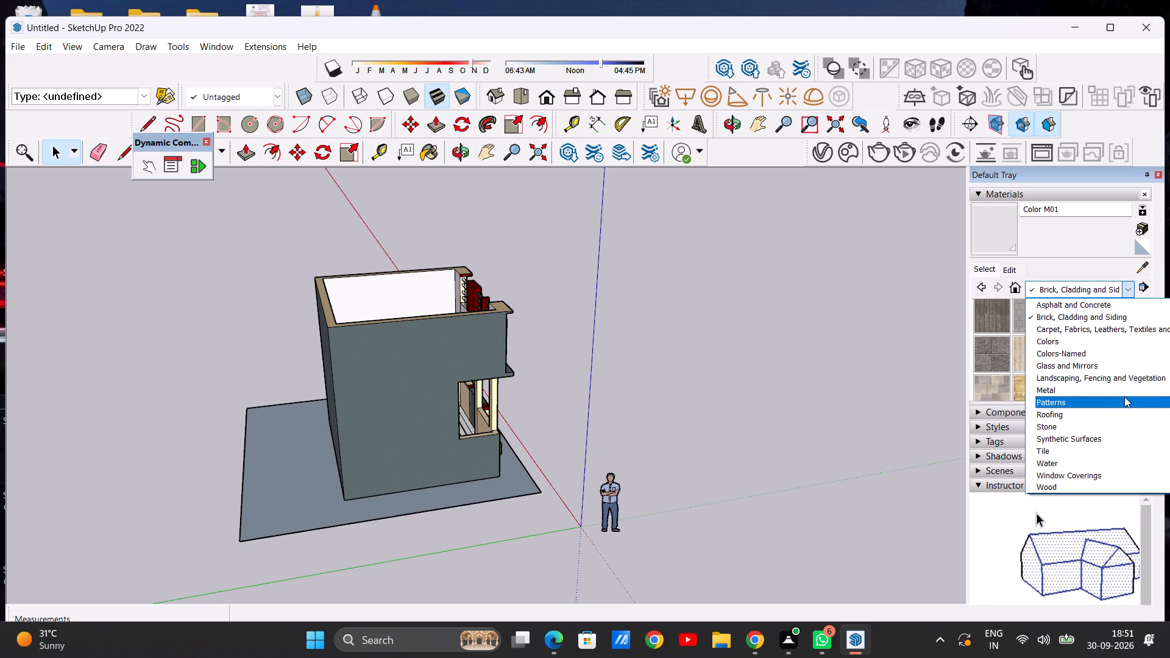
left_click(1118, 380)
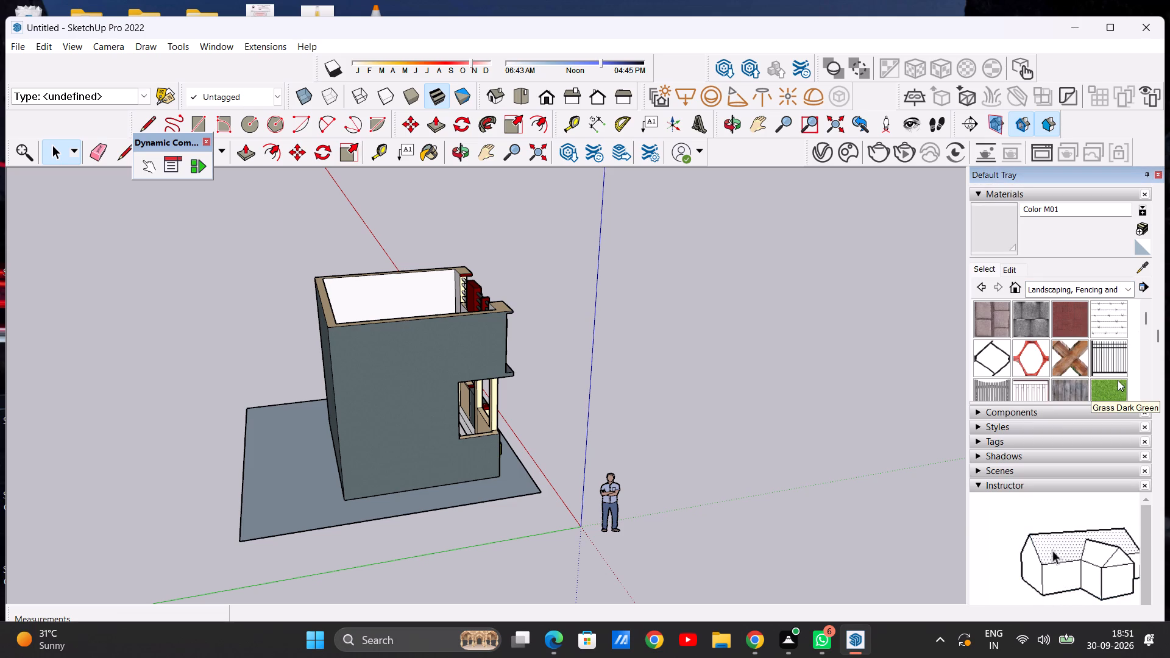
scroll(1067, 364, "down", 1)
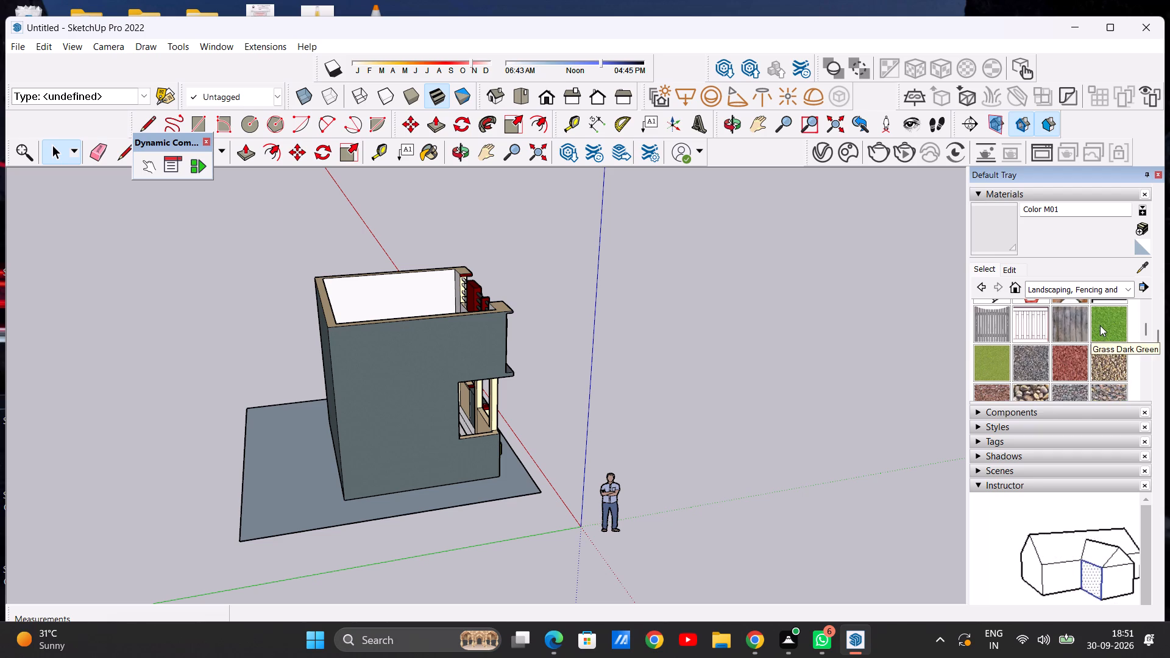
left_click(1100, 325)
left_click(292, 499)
Examine the grass texture on the ground square from the front and close up beside the compound wall corner.
scroll(260, 473, "down", 3)
middle_click_drag(450, 517, 1, 567)
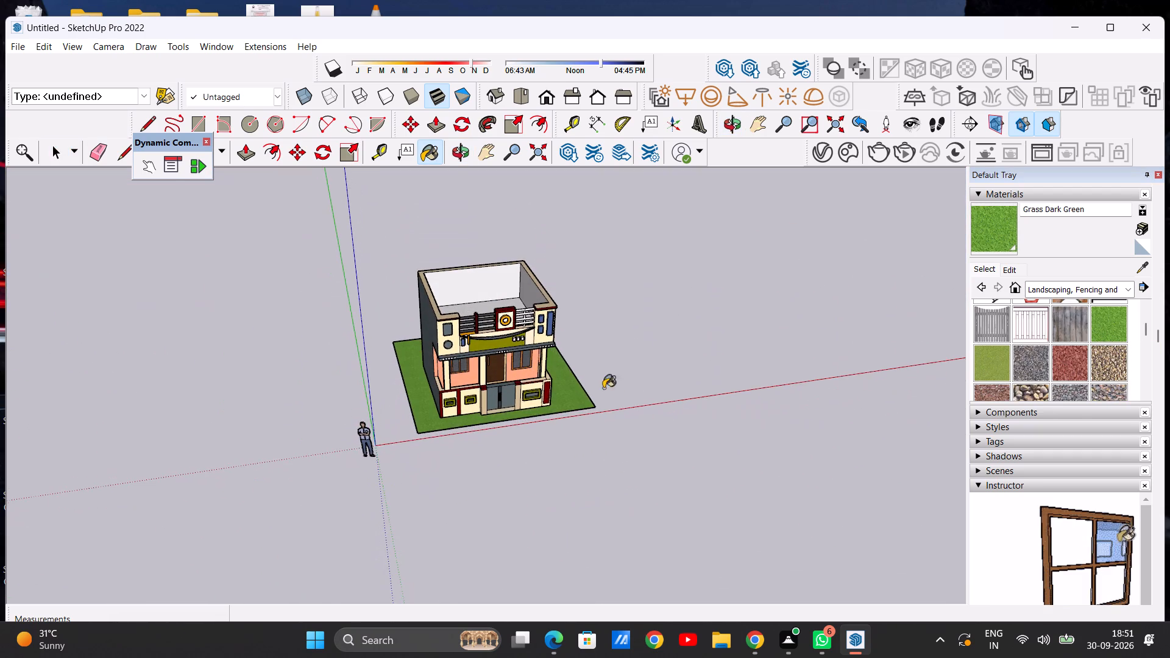
scroll(594, 387, "up", 11)
middle_click_drag(487, 408, 388, 450)
scroll(644, 426, "up", 7)
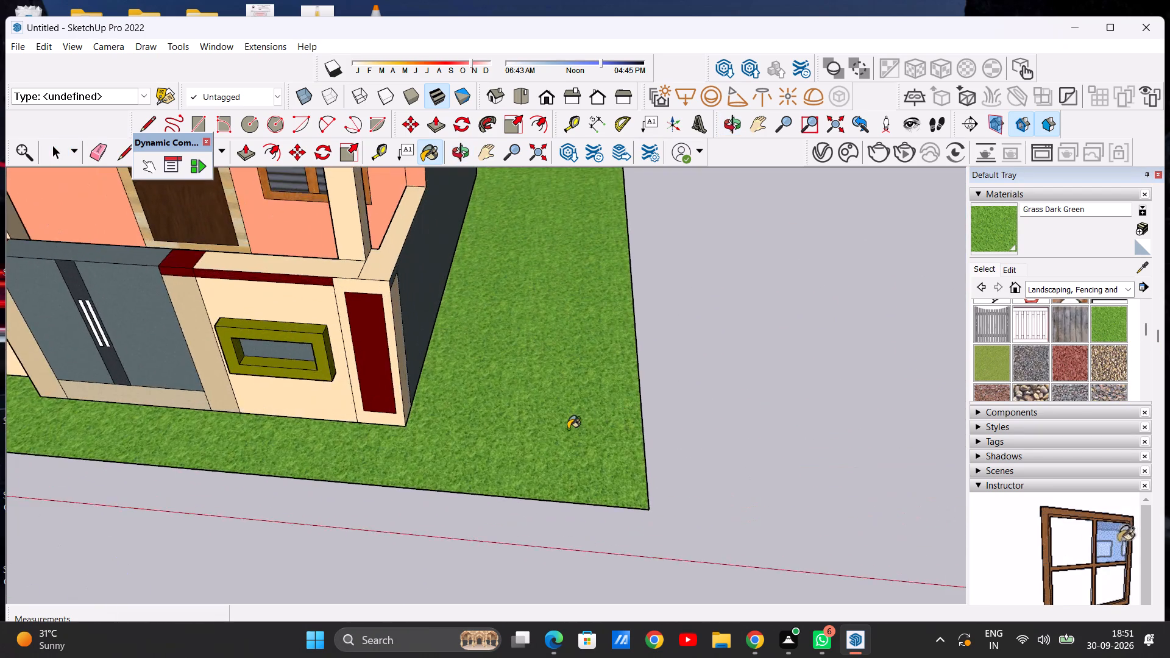
scroll(568, 429, "up", 4)
scroll(477, 467, "up", 7)
scroll(550, 442, "down", 11)
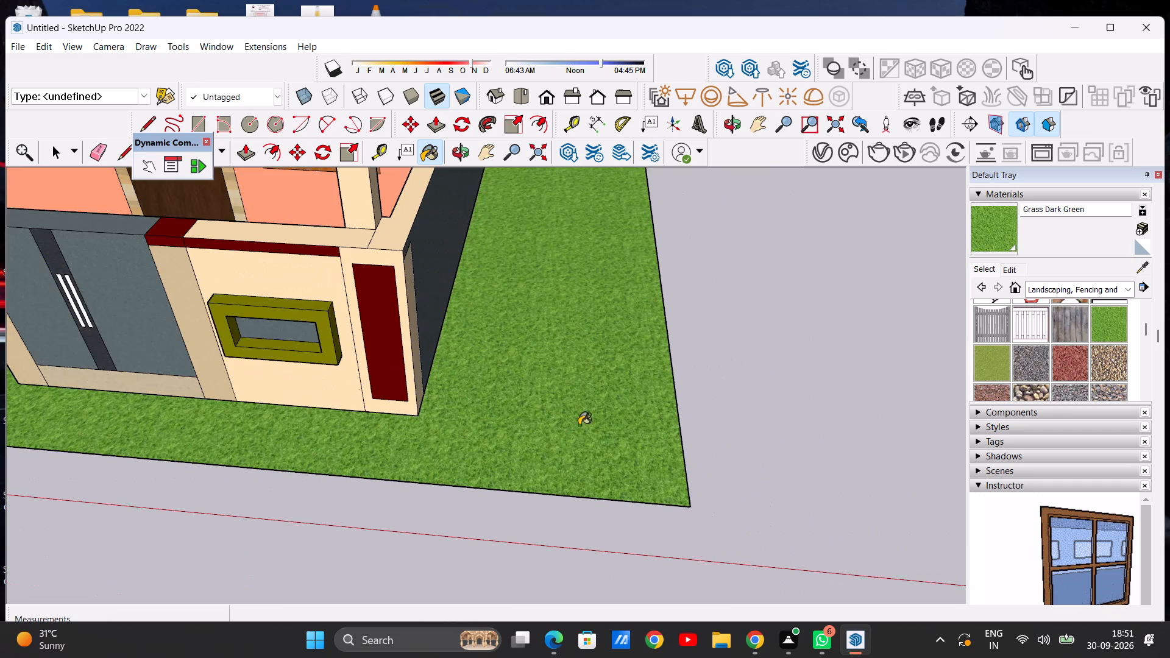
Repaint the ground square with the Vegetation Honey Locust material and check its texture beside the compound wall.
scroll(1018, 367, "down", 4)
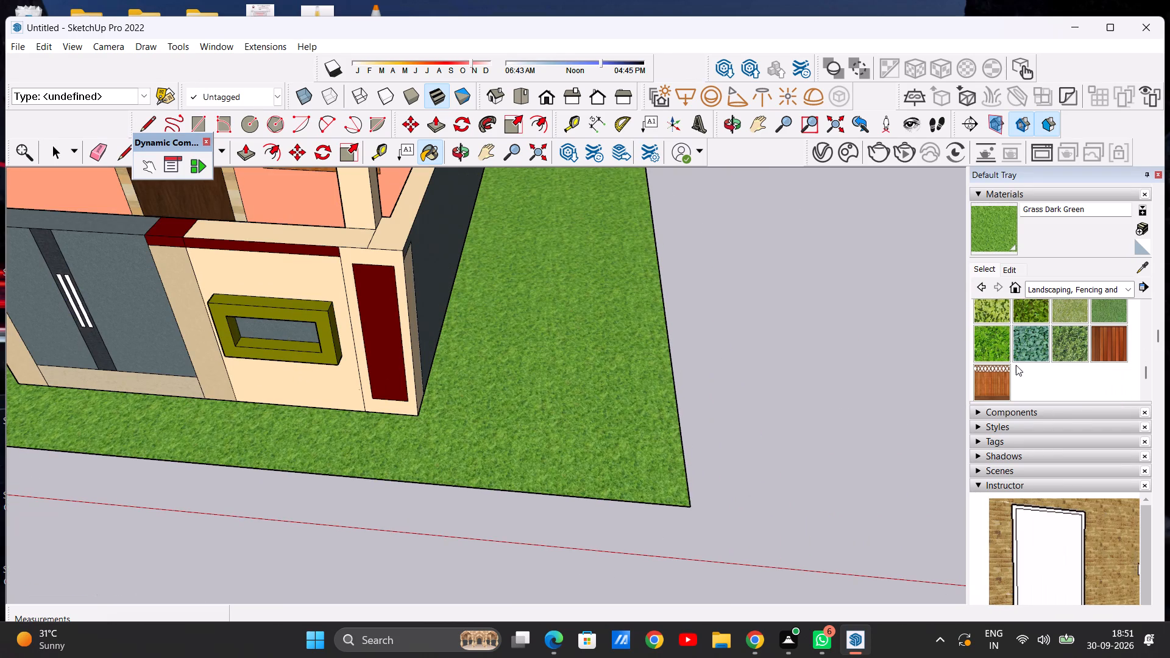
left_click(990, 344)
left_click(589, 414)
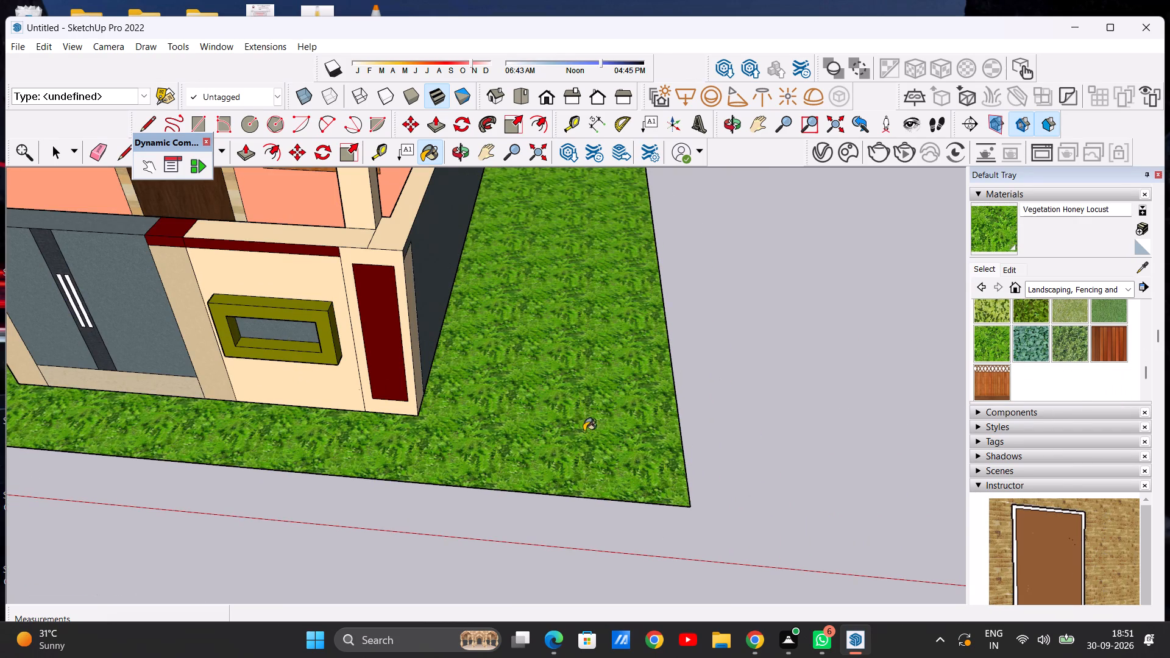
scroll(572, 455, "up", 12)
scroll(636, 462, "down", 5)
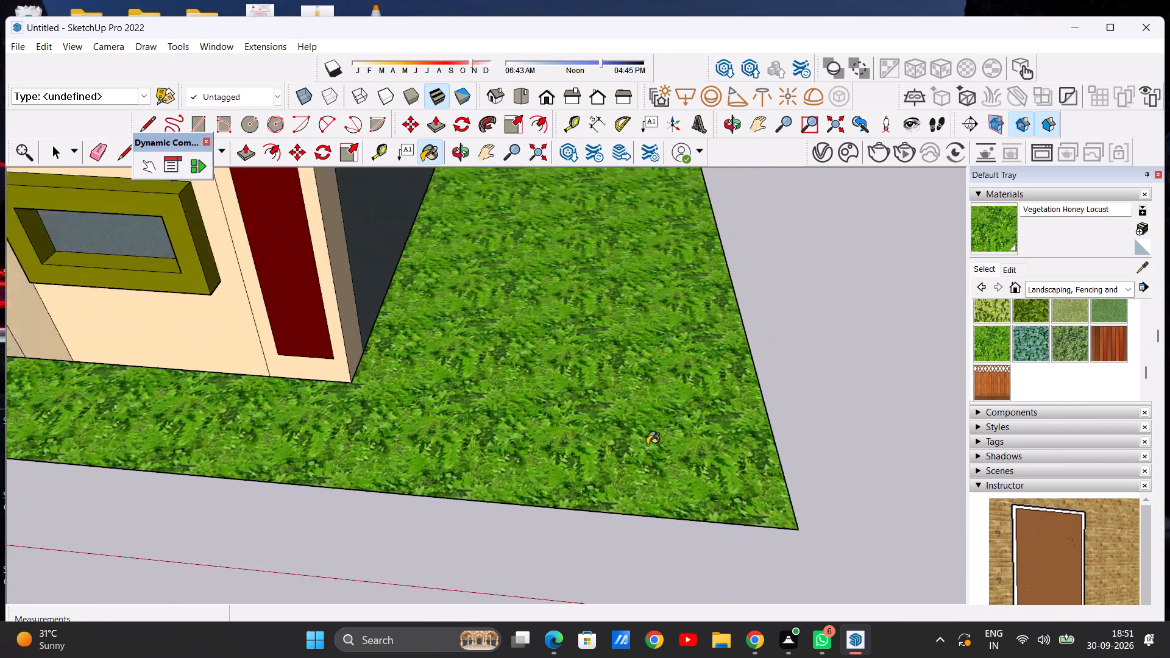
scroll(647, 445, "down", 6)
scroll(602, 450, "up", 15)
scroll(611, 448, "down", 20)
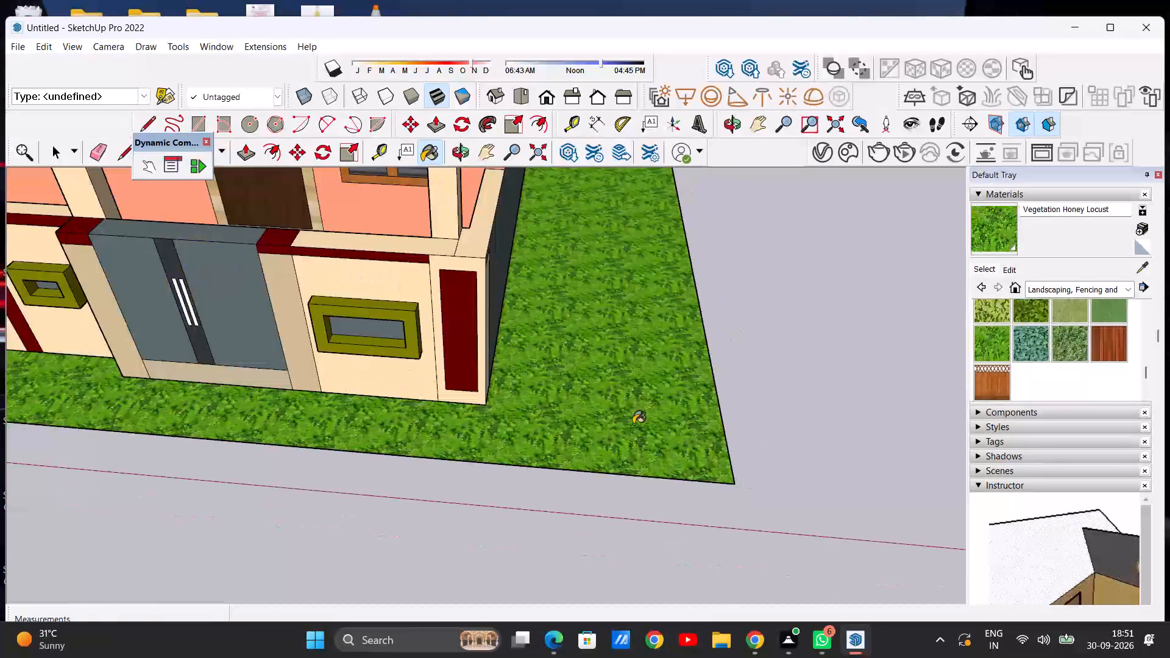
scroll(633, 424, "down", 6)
Repaint the ground square around the house with the Vegetation Grass Artificial material.
left_click(1107, 307)
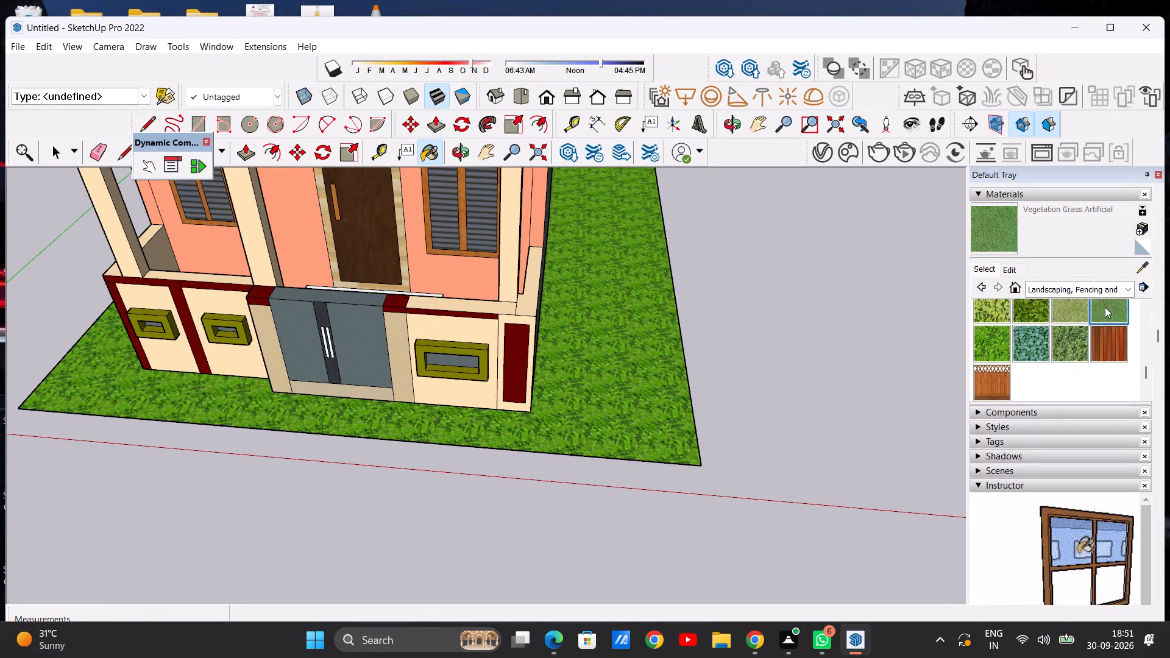
left_click(549, 422)
scroll(586, 442, "up", 20)
scroll(586, 442, "up", 1)
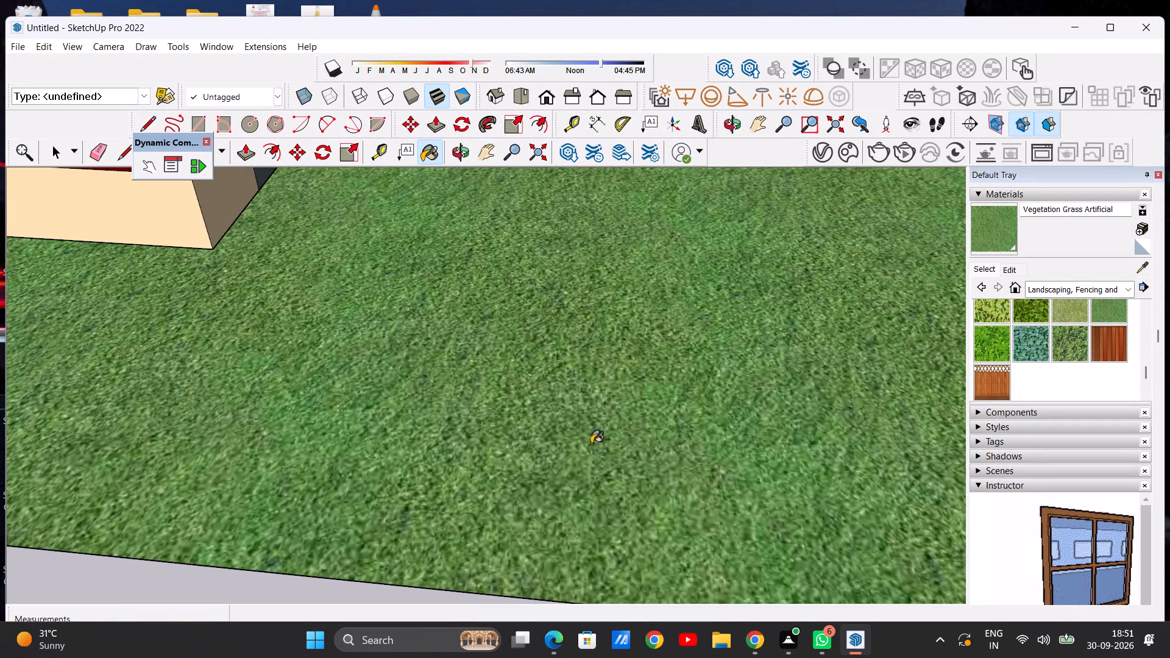
scroll(592, 465, "up", 15)
scroll(626, 467, "down", 20)
scroll(626, 467, "down", 11)
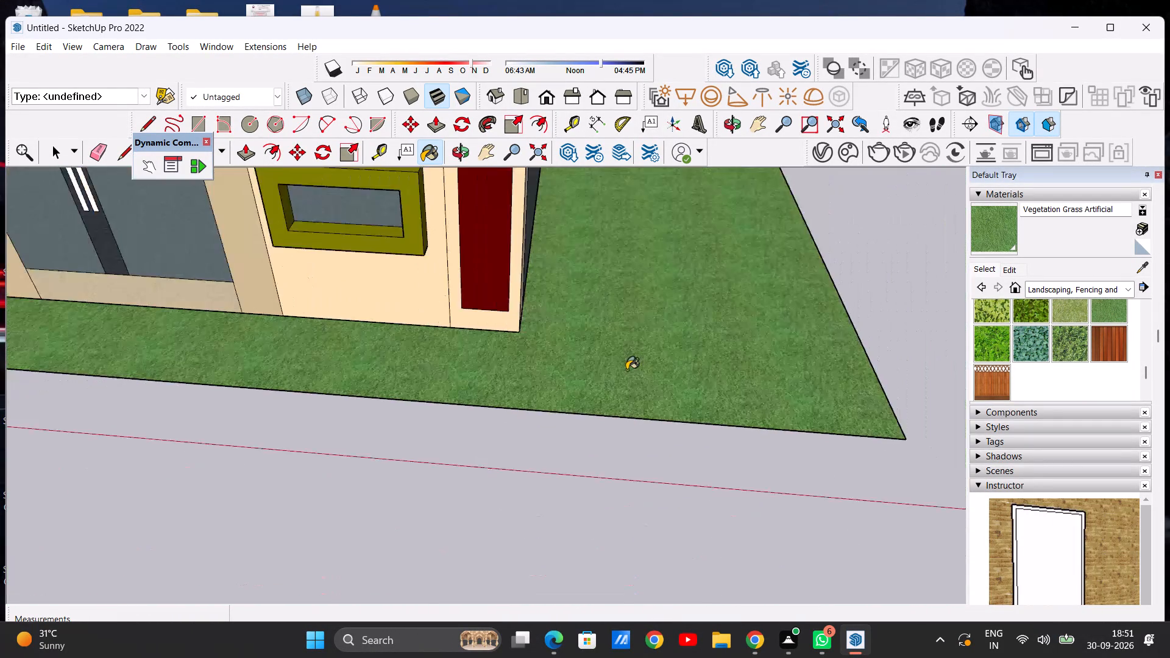
scroll(626, 370, "down", 20)
scroll(626, 370, "down", 1)
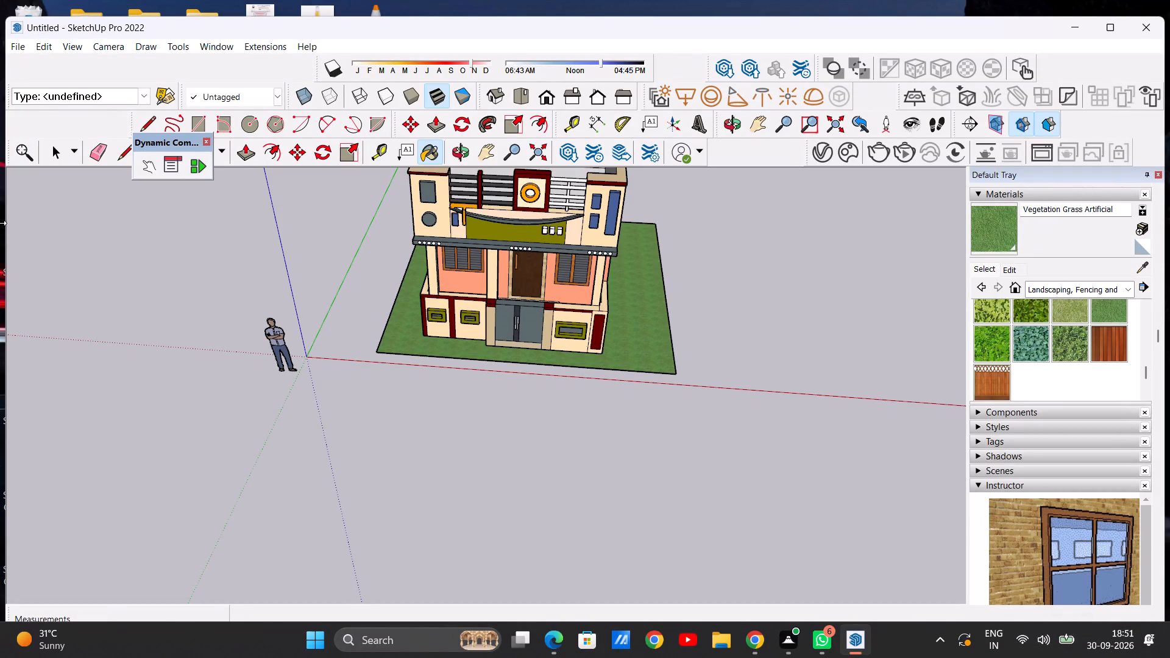
Examine the compound wall, gate and front porch against the artificial grass ground.
scroll(60, 355, "up", 1)
scroll(668, 277, "up", 8)
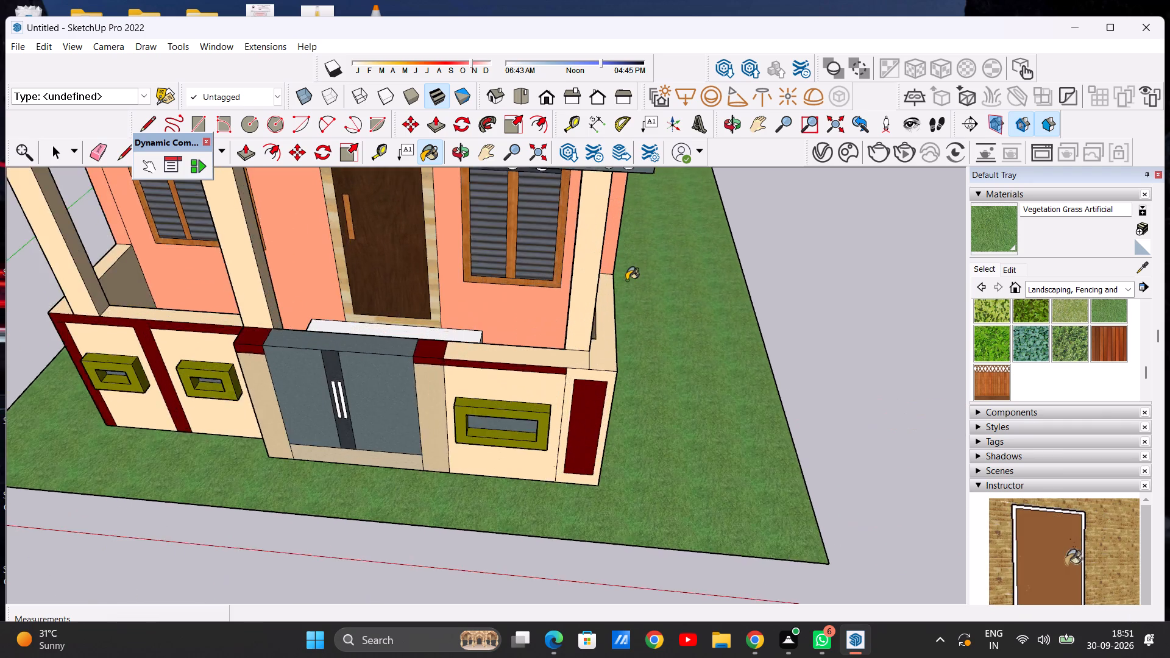
scroll(626, 280, "down", 5)
middle_click_drag(586, 375, 555, 440)
scroll(554, 302, "up", 2)
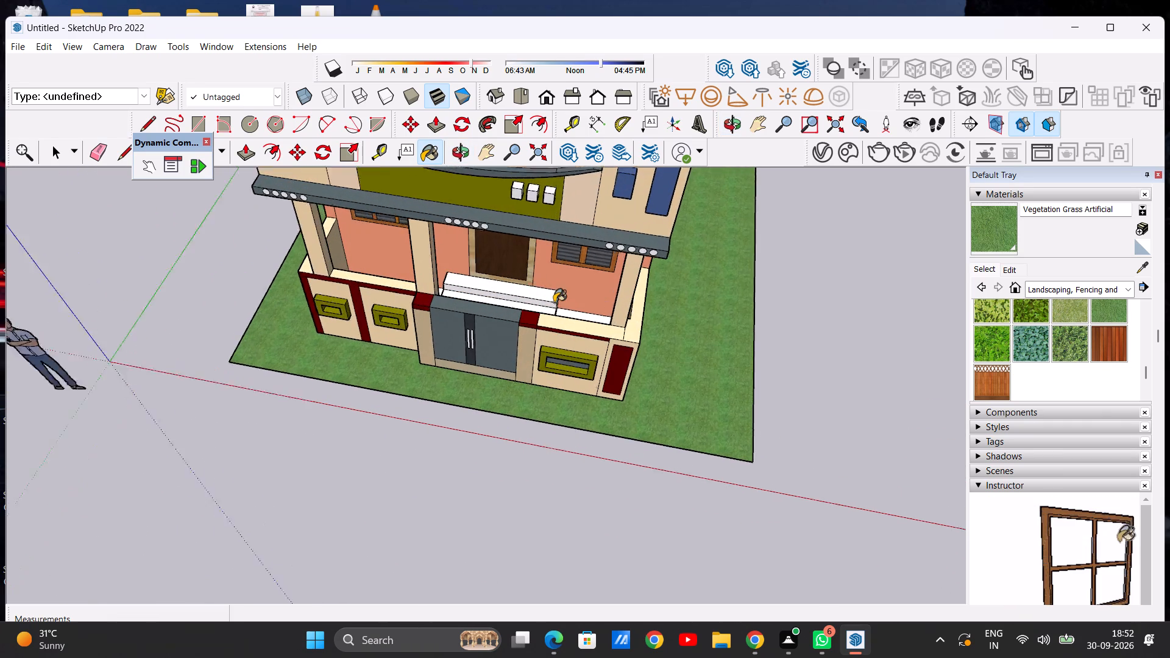
scroll(554, 302, "up", 6)
key("space")
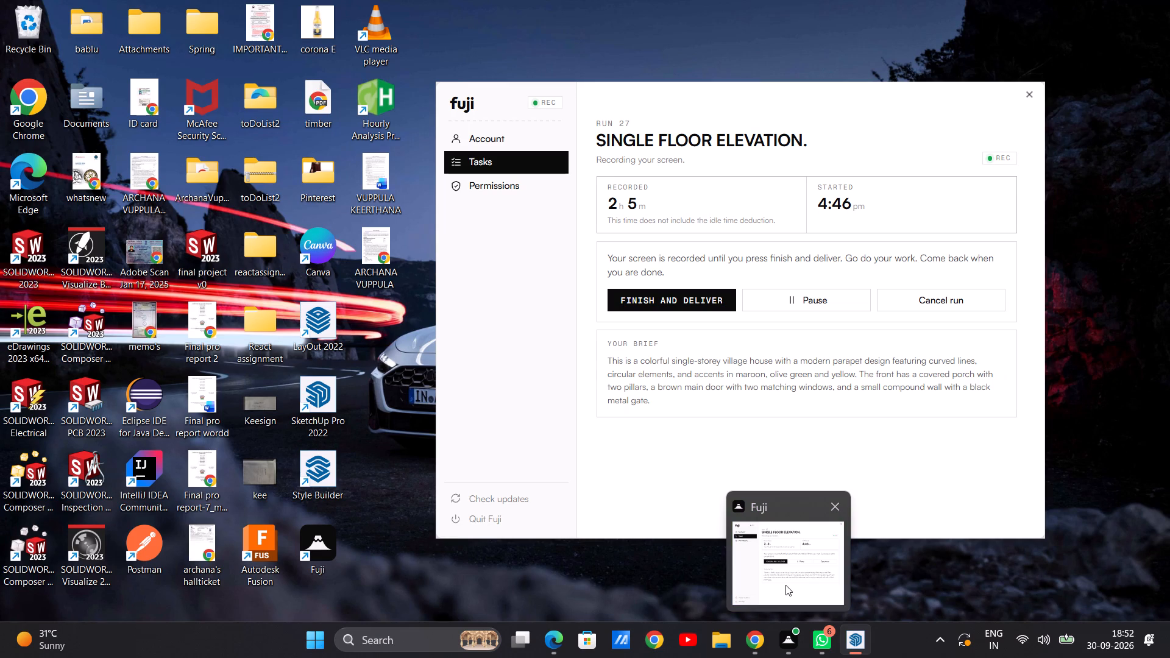
left_click(858, 569)
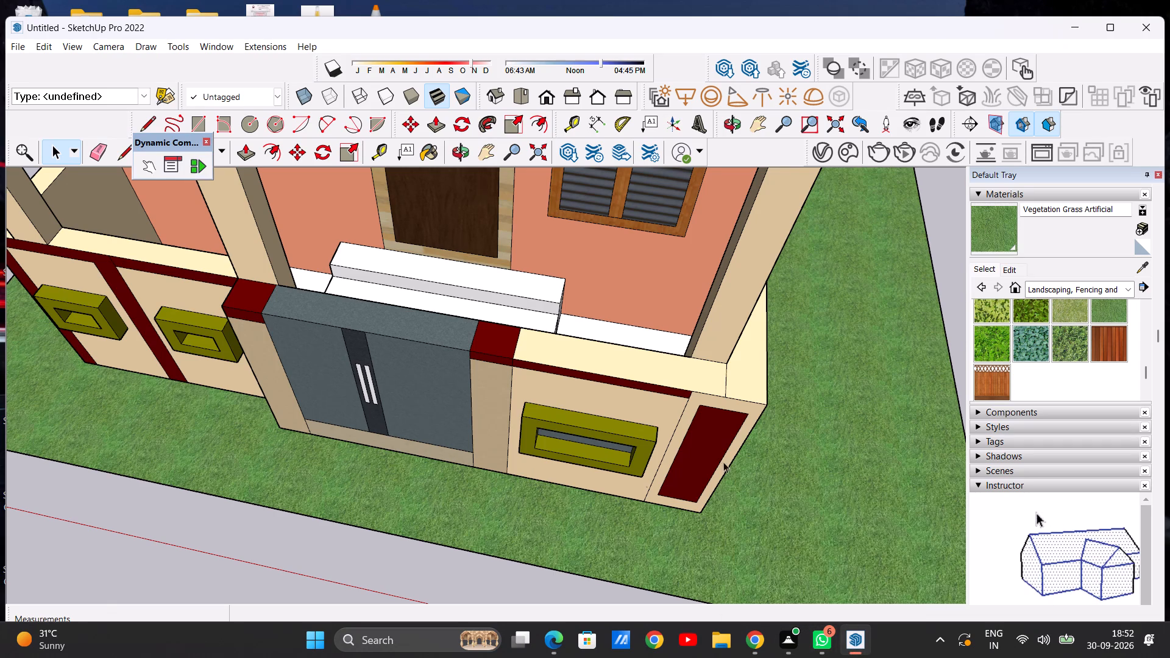
Examine the whole house and its grass ground from above and from the front corner beside the side wall.
scroll(694, 442, "down", 9)
scroll(394, 206, "up", 6)
scroll(570, 253, "down", 19)
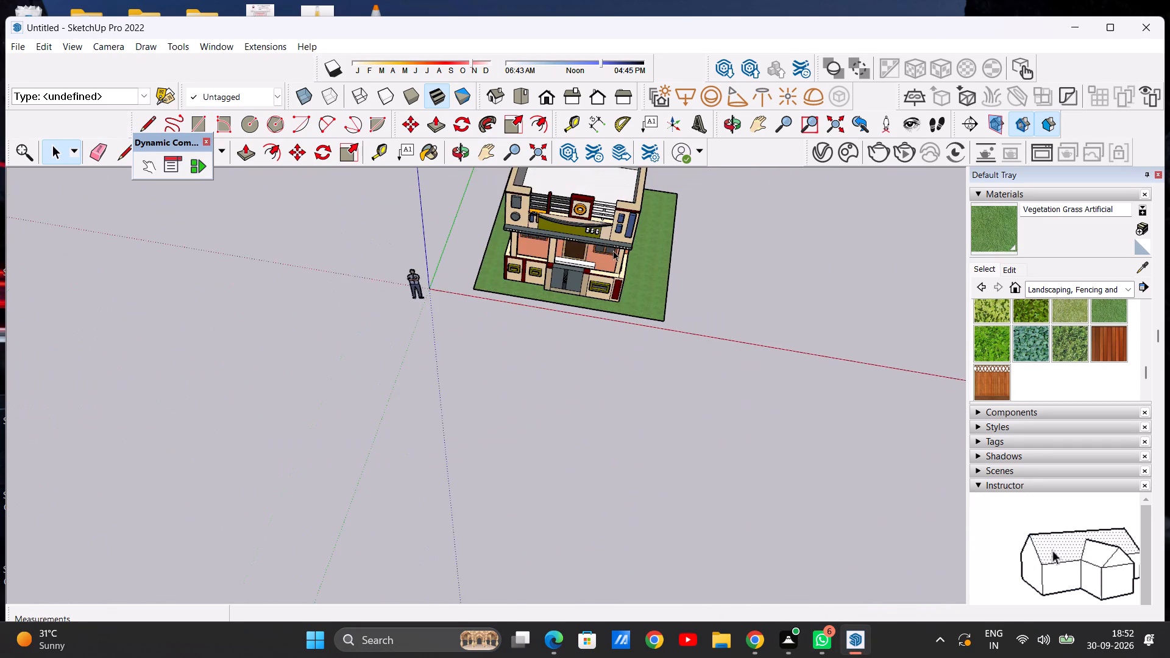
middle_click_drag(616, 275, 492, 192)
scroll(479, 166, "up", 1)
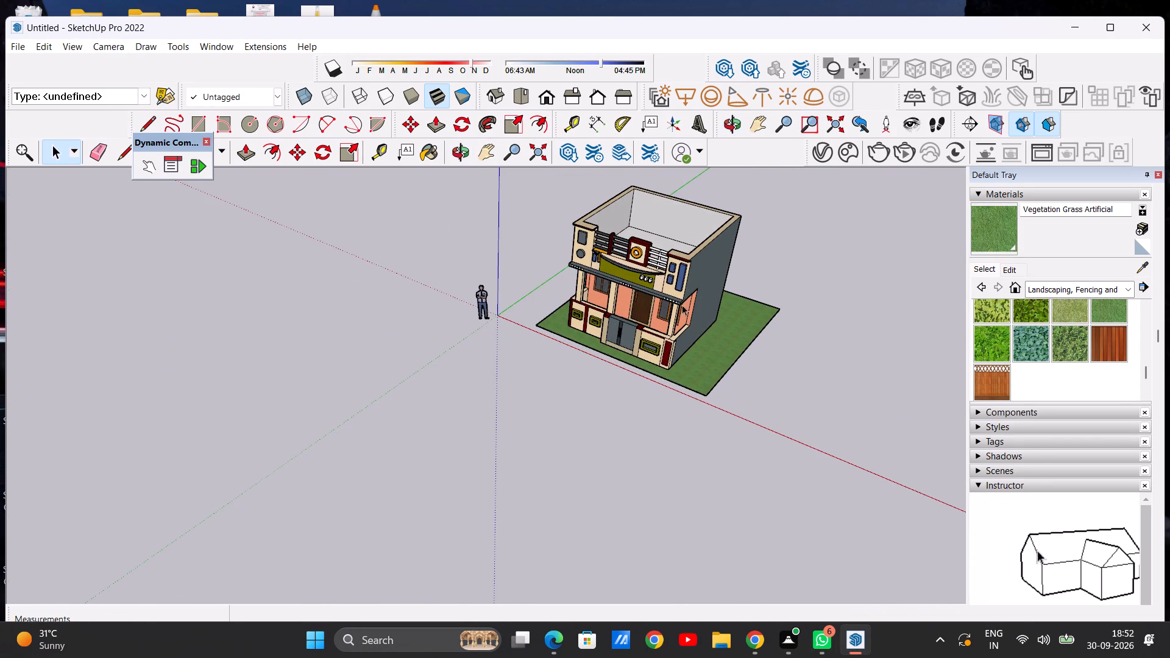
scroll(677, 313, "up", 15)
scroll(530, 308, "down", 5)
scroll(761, 423, "up", 5)
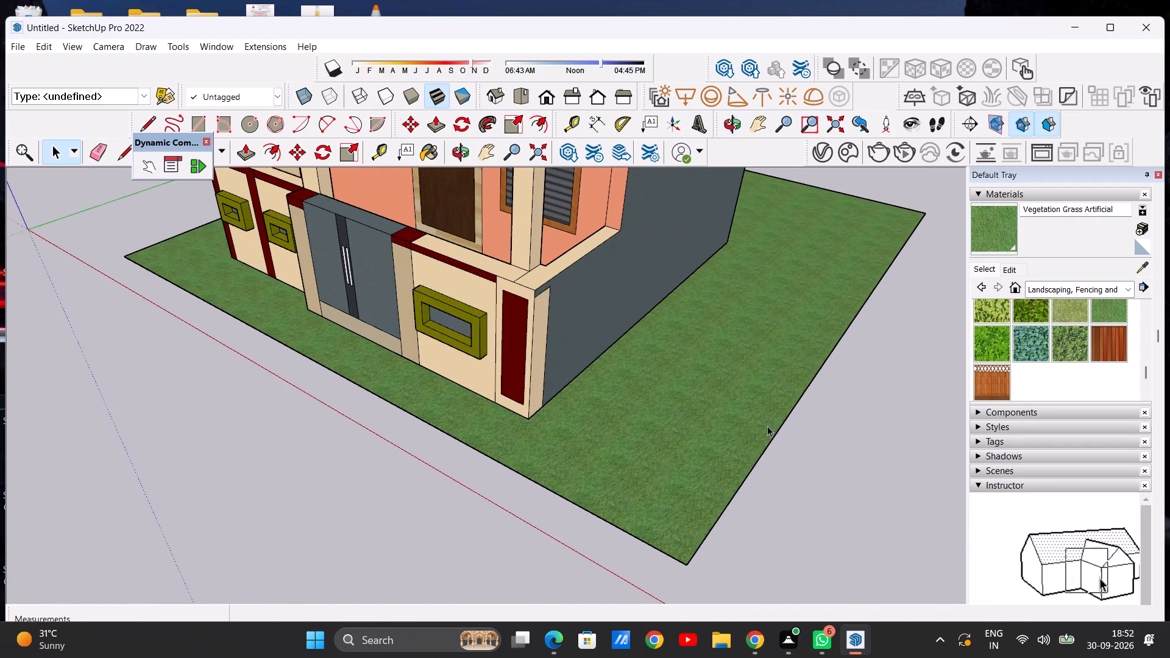
scroll(675, 436, "up", 18)
scroll(614, 508, "up", 7)
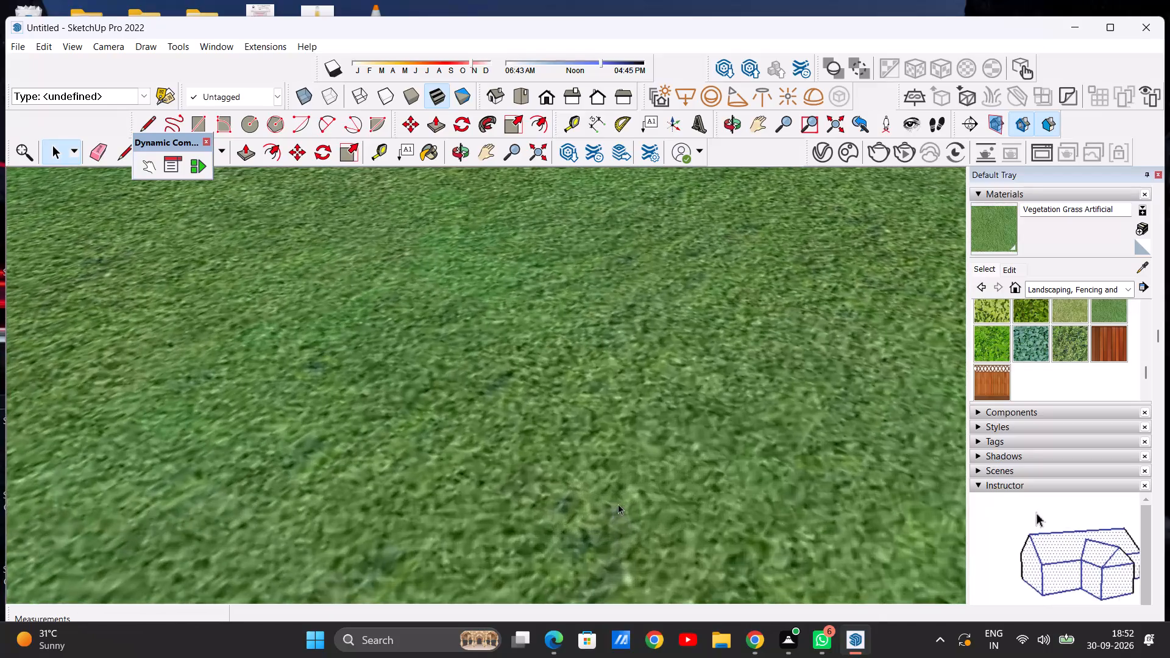
scroll(631, 505, "down", 11)
scroll(637, 502, "up", 1)
scroll(637, 500, "down", 20)
scroll(637, 500, "down", 11)
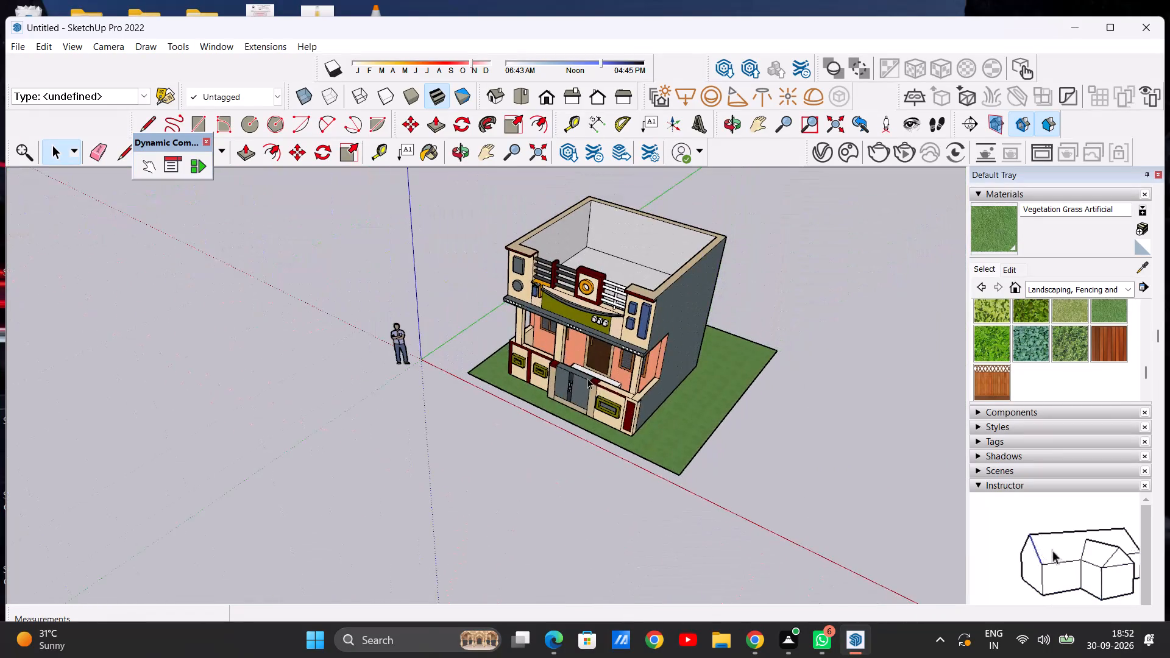
Examine the unpainted entrance steps on the porch, viewed from the side opening behind the compound wall.
scroll(594, 356, "up", 12)
middle_click_drag(617, 395, 436, 401)
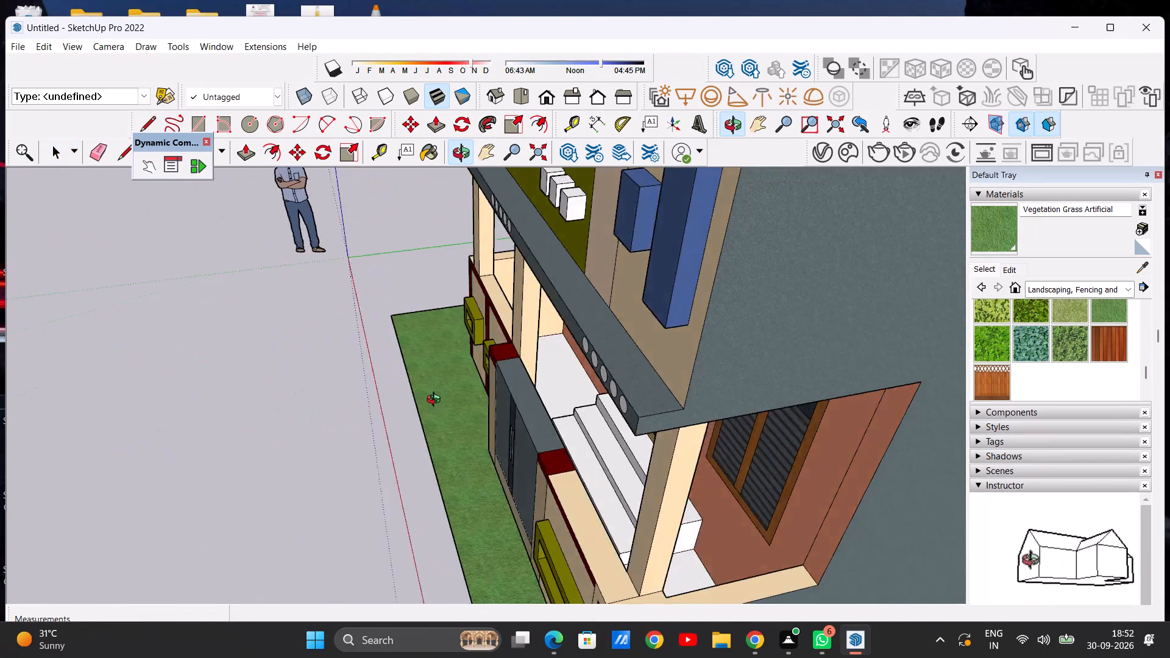
middle_click_drag(436, 401, 342, 389)
scroll(687, 506, "down", 2)
scroll(675, 557, "up", 7)
scroll(617, 508, "up", 4)
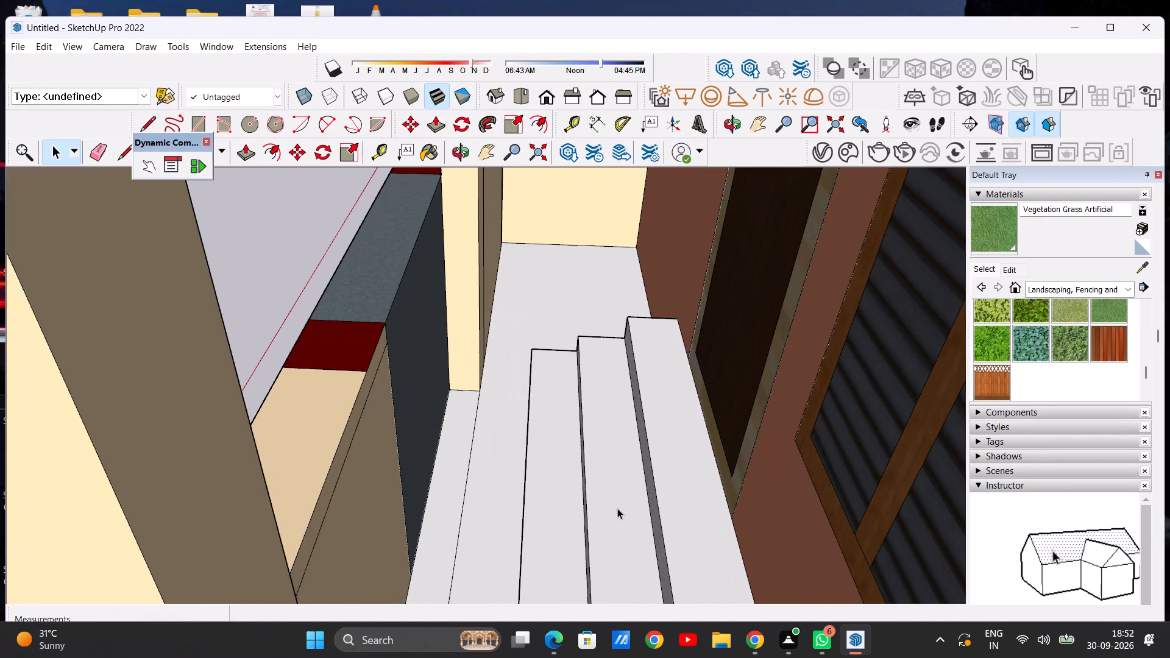
scroll(615, 481, "down", 8)
middle_click_drag(656, 498, 658, 473)
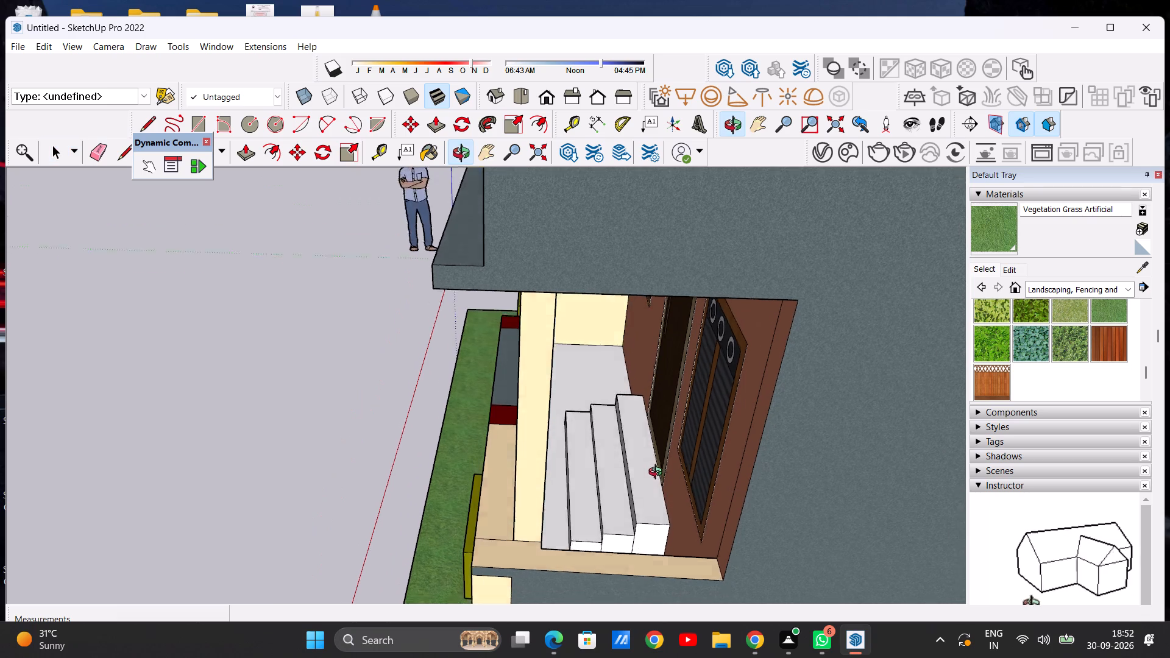
middle_click_drag(658, 473, 647, 442)
middle_click_drag(653, 487, 654, 531)
scroll(644, 550, "up", 7)
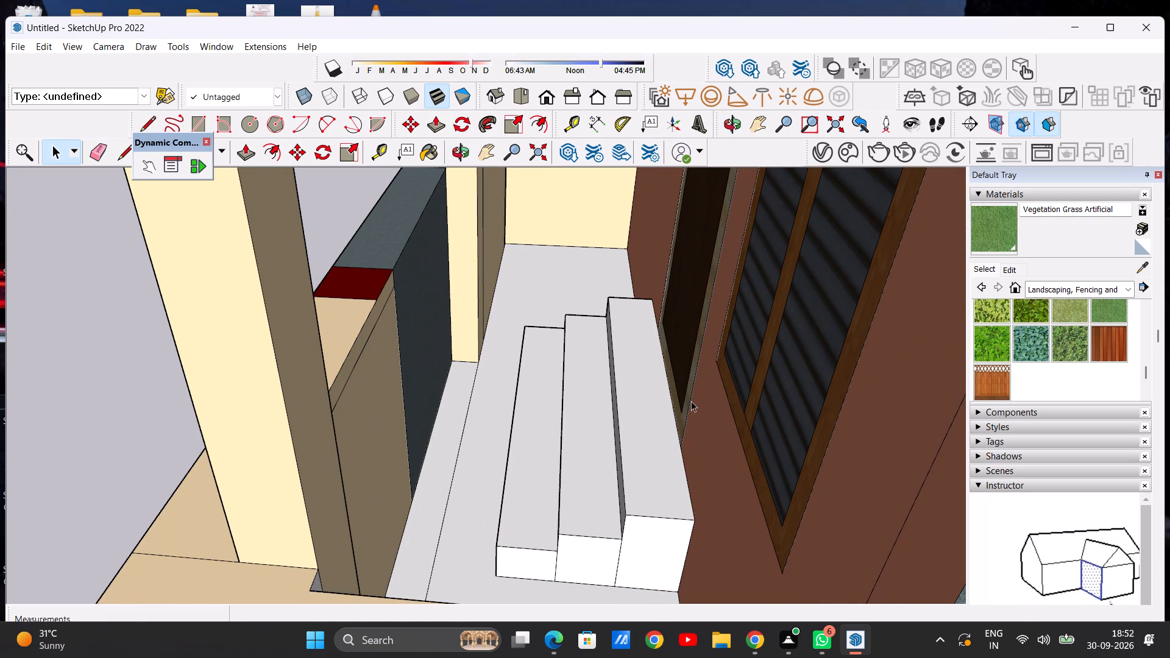
left_click(1126, 293)
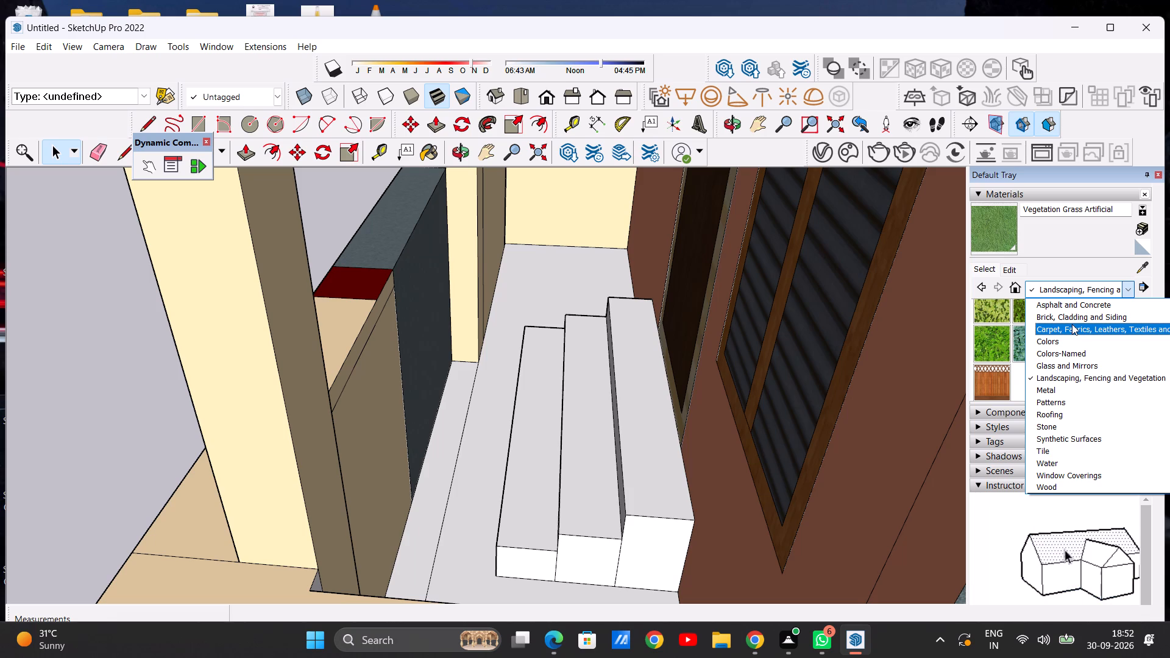
scroll(1072, 324, "down", 6)
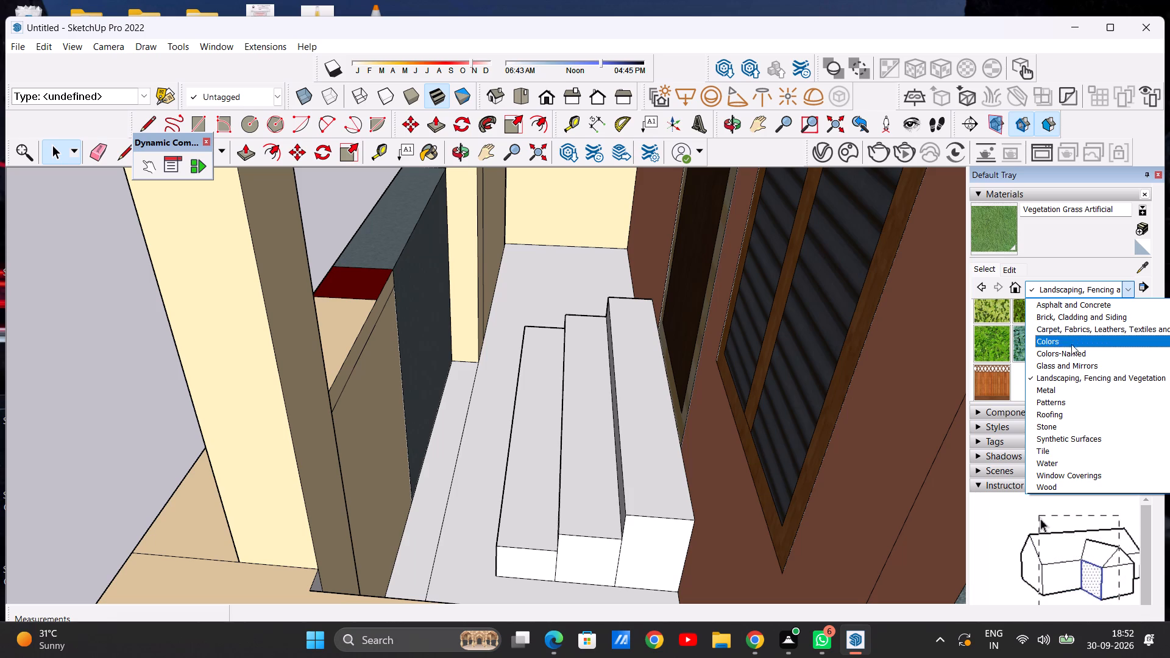
scroll(1071, 345, "down", 6)
scroll(734, 358, "down", 10)
scroll(548, 376, "up", 6)
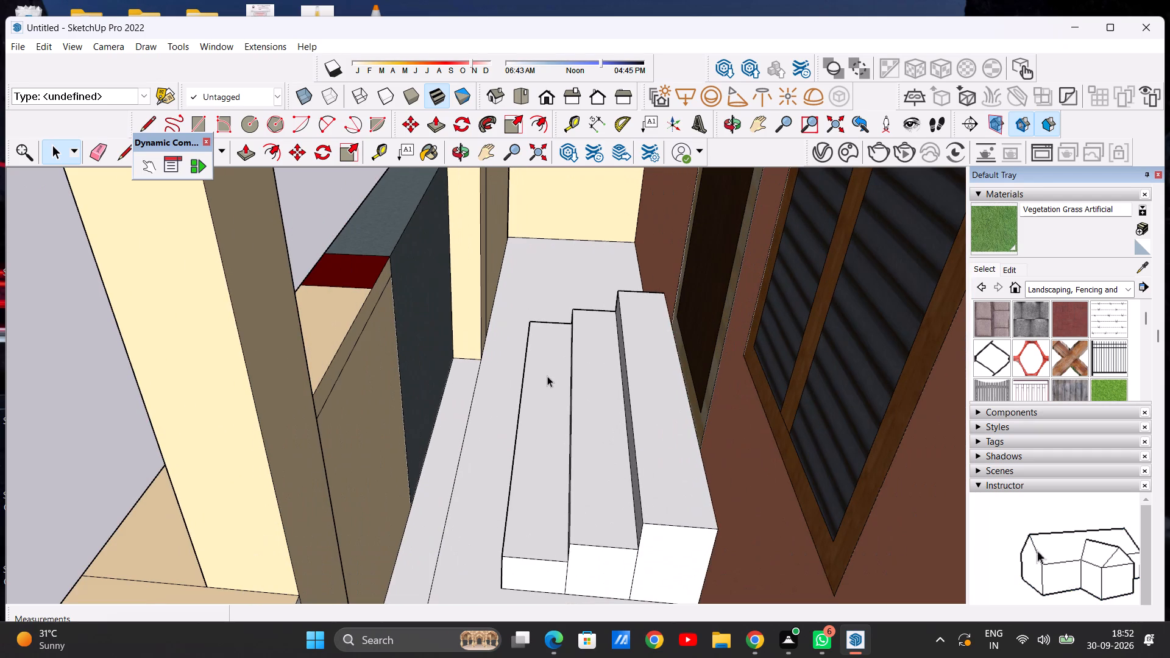
scroll(590, 440, "up", 5)
scroll(580, 320, "down", 10)
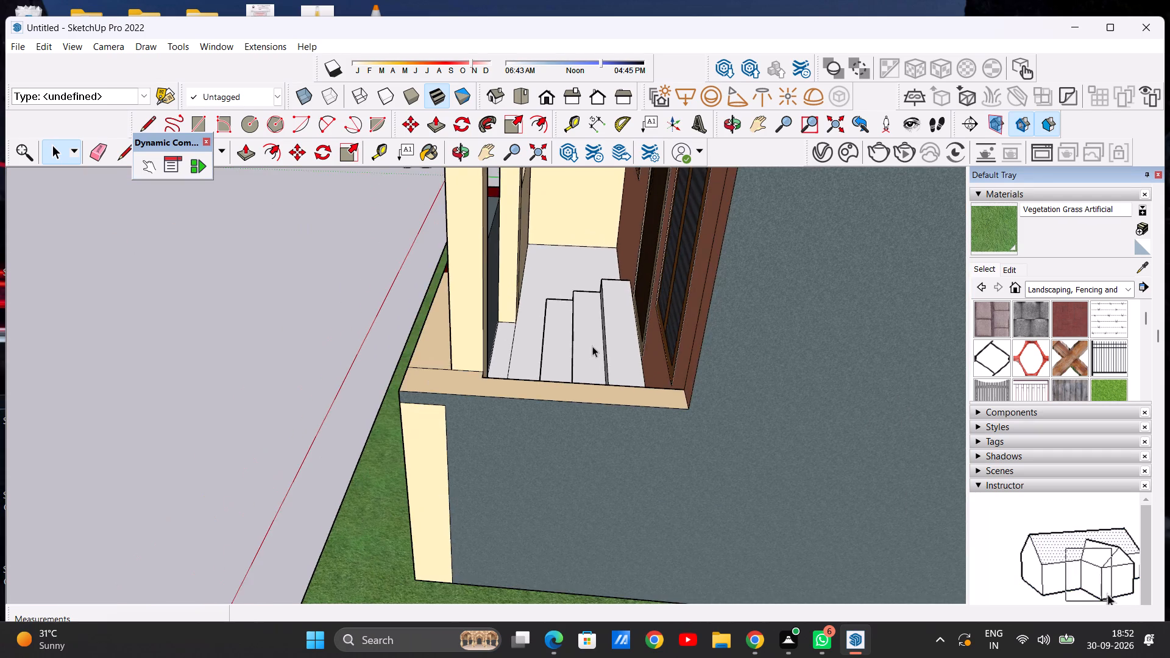
scroll(598, 352, "up", 11)
scroll(648, 397, "down", 3)
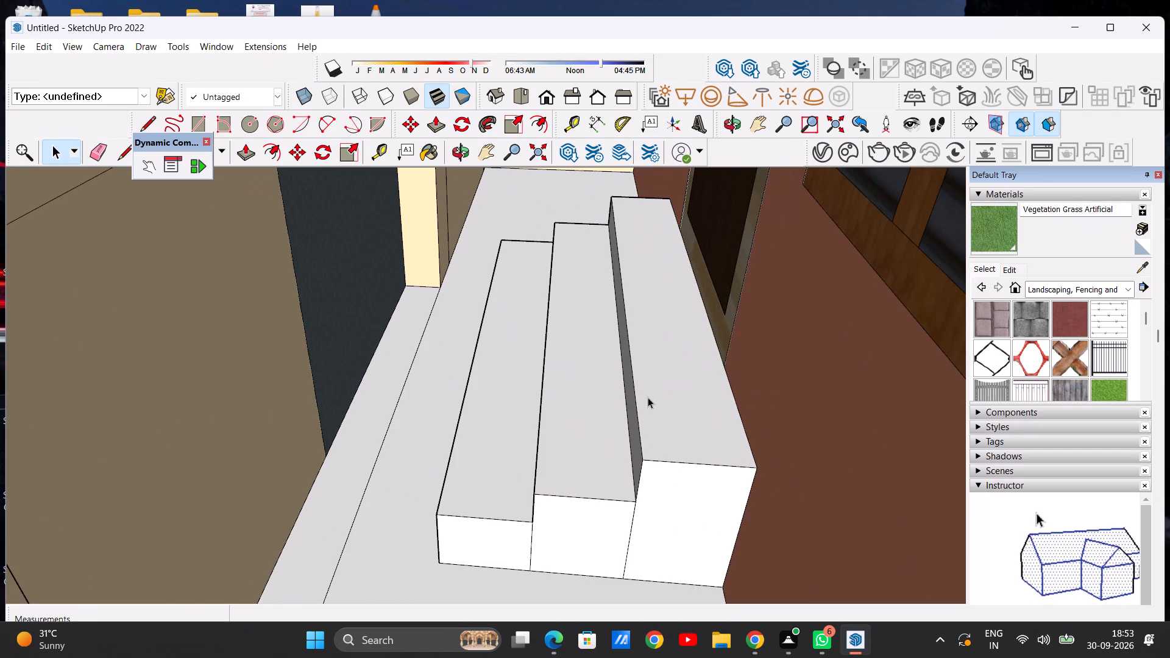
Paint the top porch step's tread and near end face with Terrazzo Light Blue from the Synthetic Surfaces materials.
left_click(1129, 291)
left_click(1090, 317)
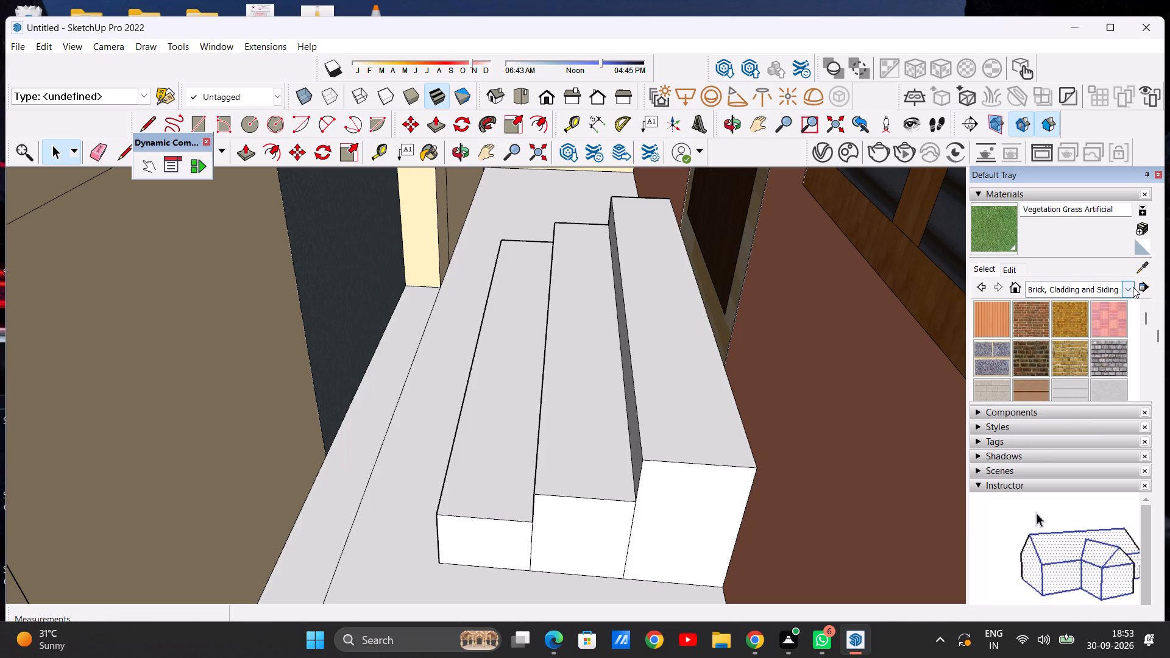
left_click(1133, 287)
left_click(1083, 310)
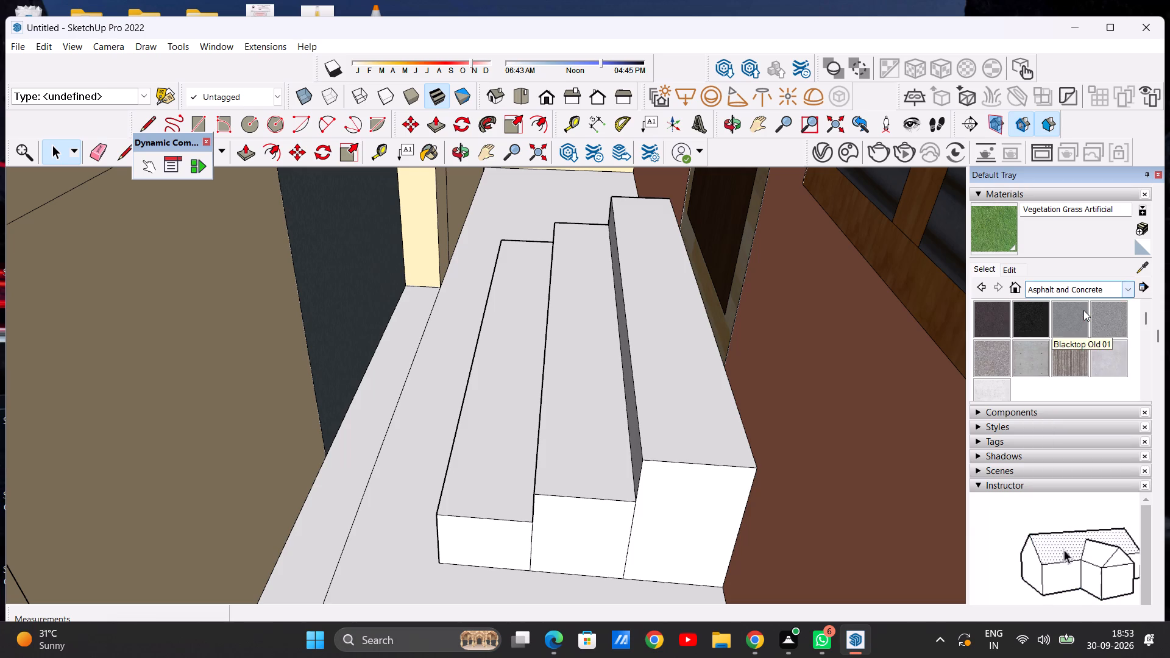
left_click(1128, 291)
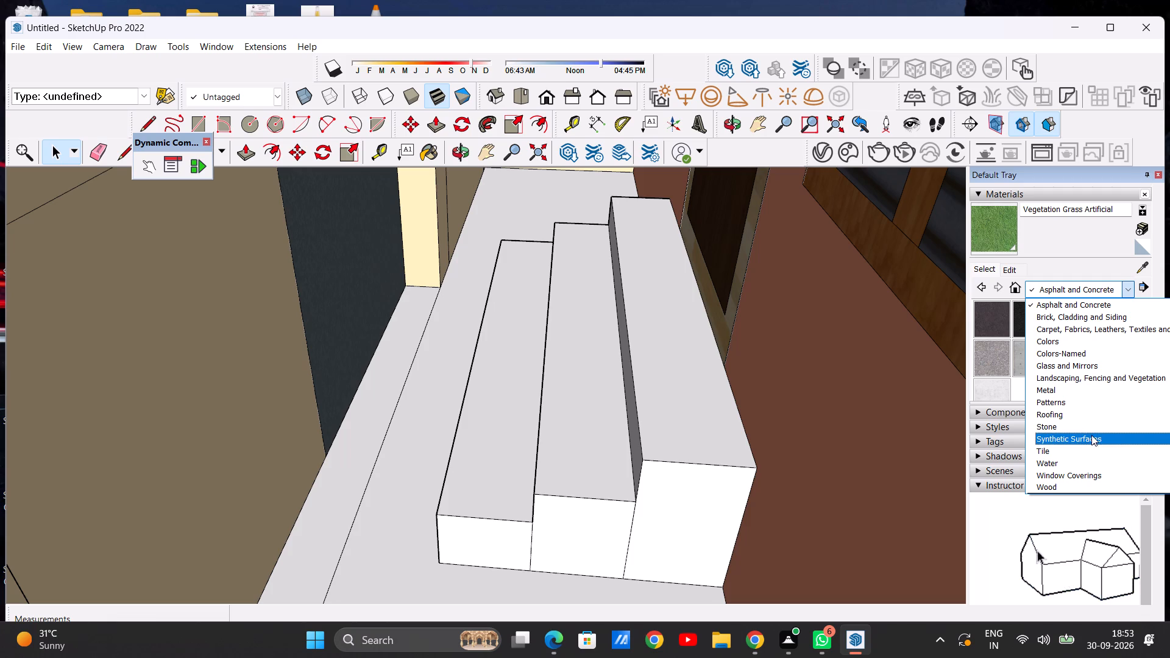
left_click(1090, 434)
left_click(999, 384)
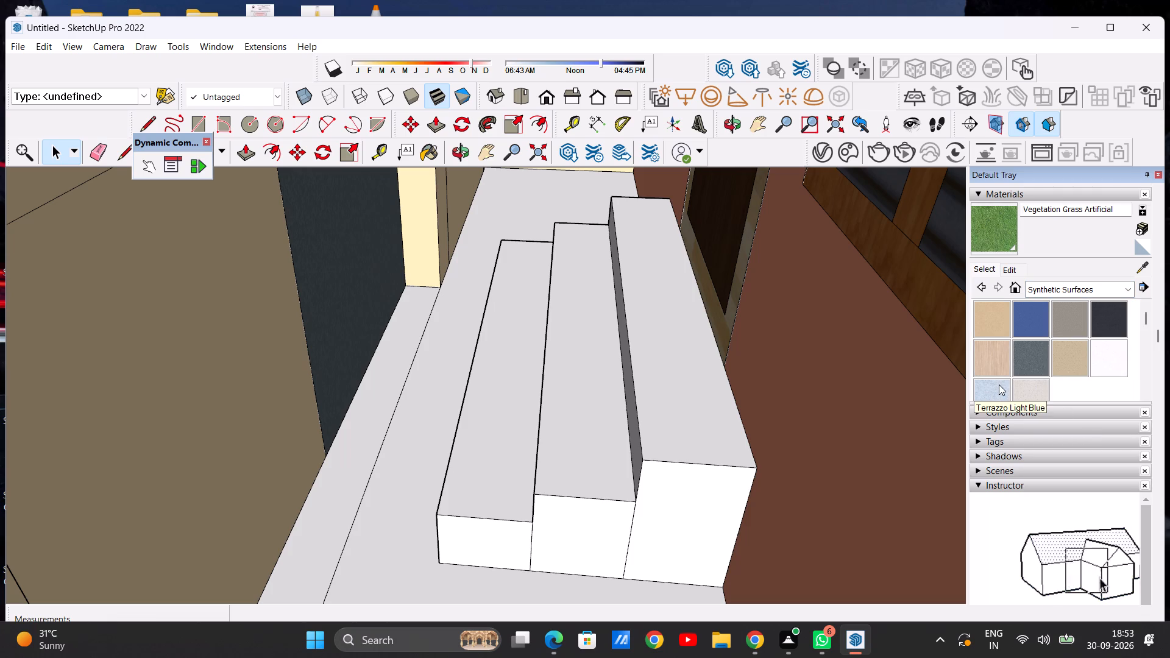
left_click(669, 420)
left_click(686, 481)
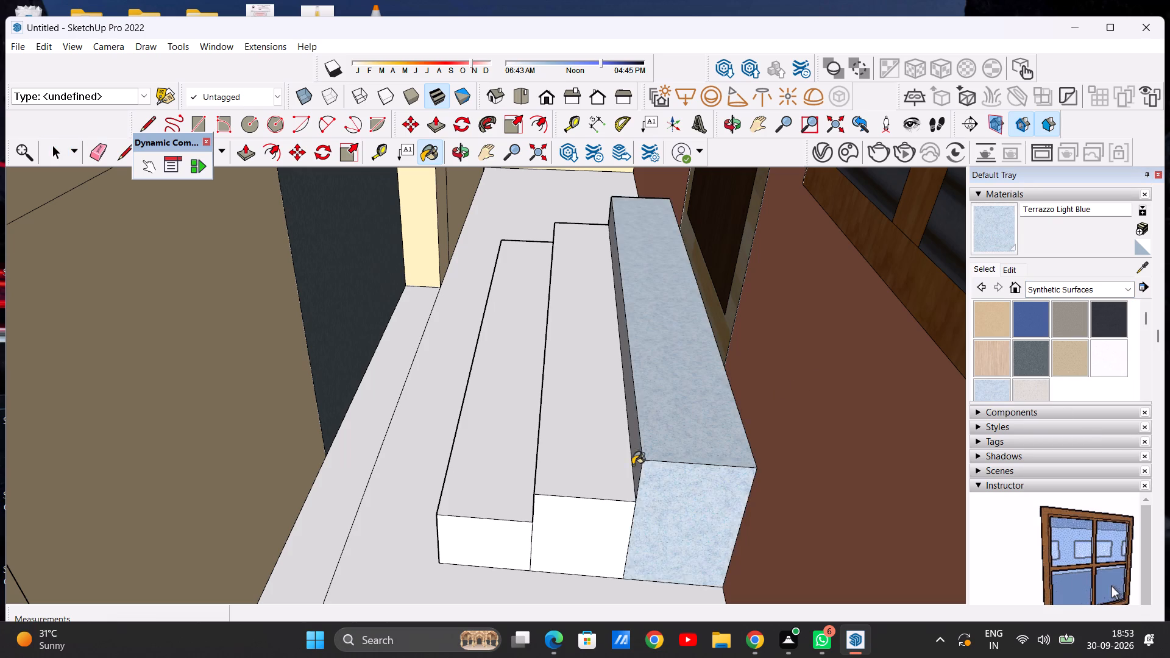
Paint the middle porch step's tread and near end face with Terrazzo Light Blue.
middle_click_drag(623, 467, 748, 420)
middle_click_drag(687, 423, 578, 443)
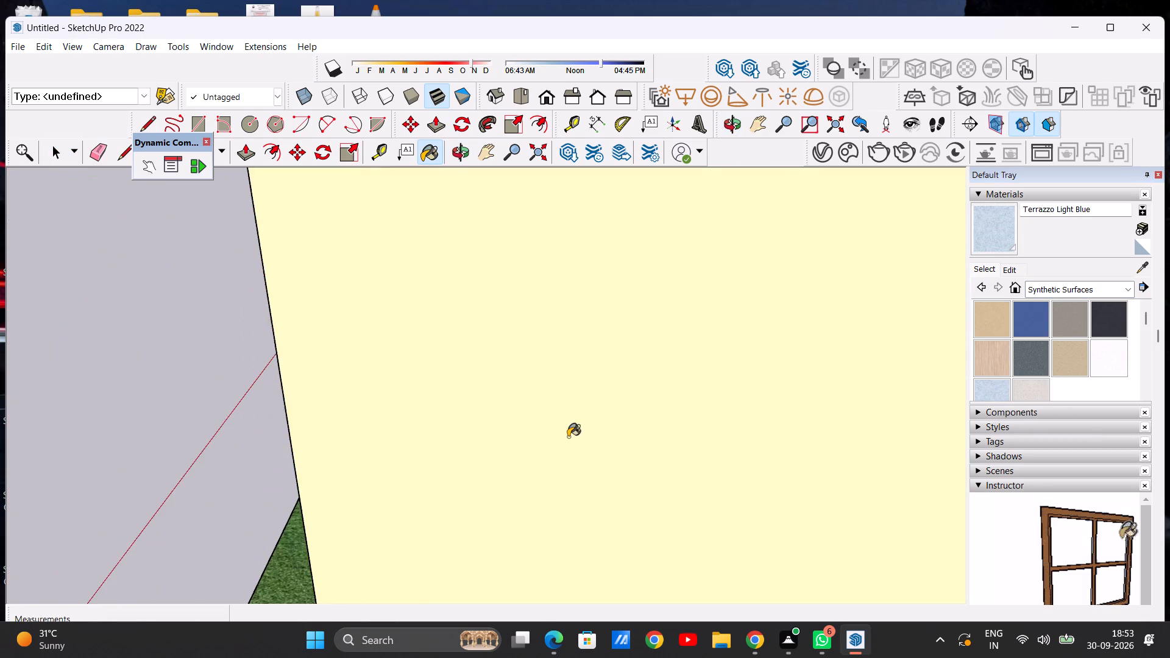
scroll(568, 437, "down", 20)
scroll(568, 437, "down", 15)
scroll(694, 316, "up", 11)
middle_click_drag(686, 435, 680, 378)
scroll(671, 378, "down", 5)
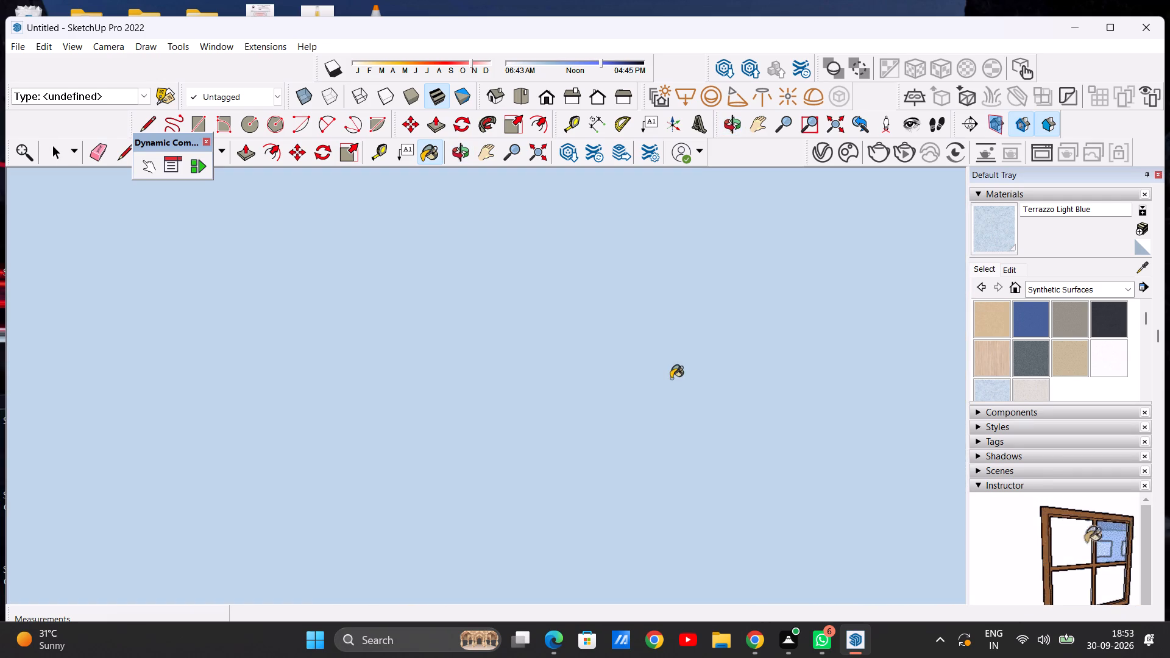
scroll(671, 378, "down", 11)
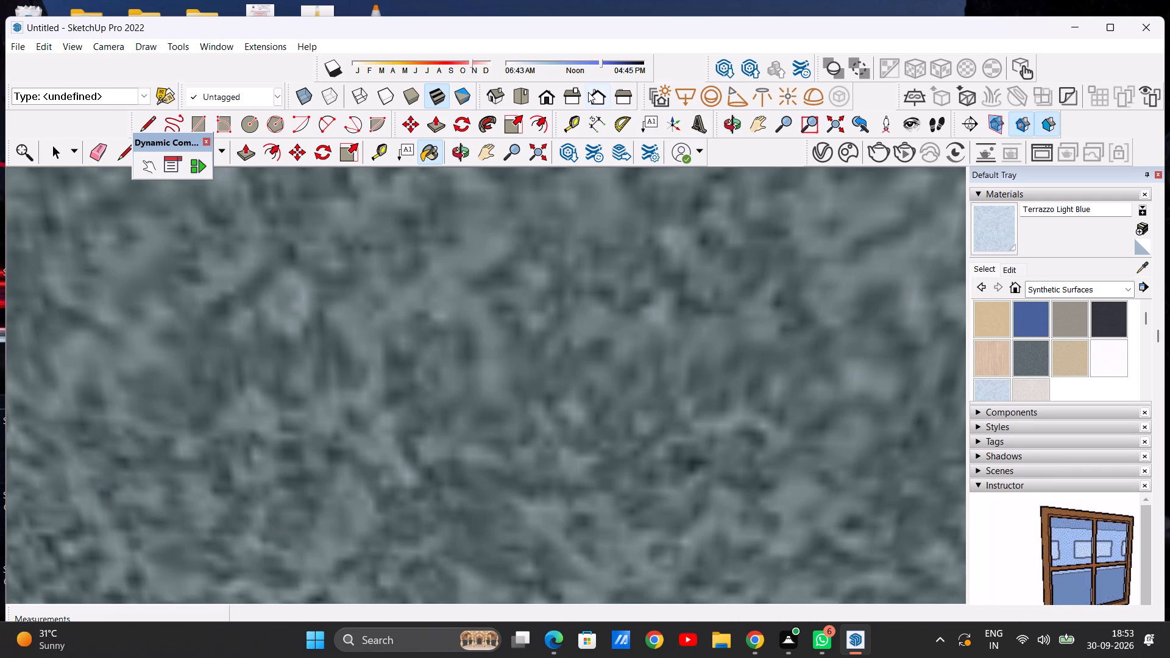
left_click(547, 97)
scroll(638, 341, "down", 14)
middle_click_drag(762, 317, 430, 425)
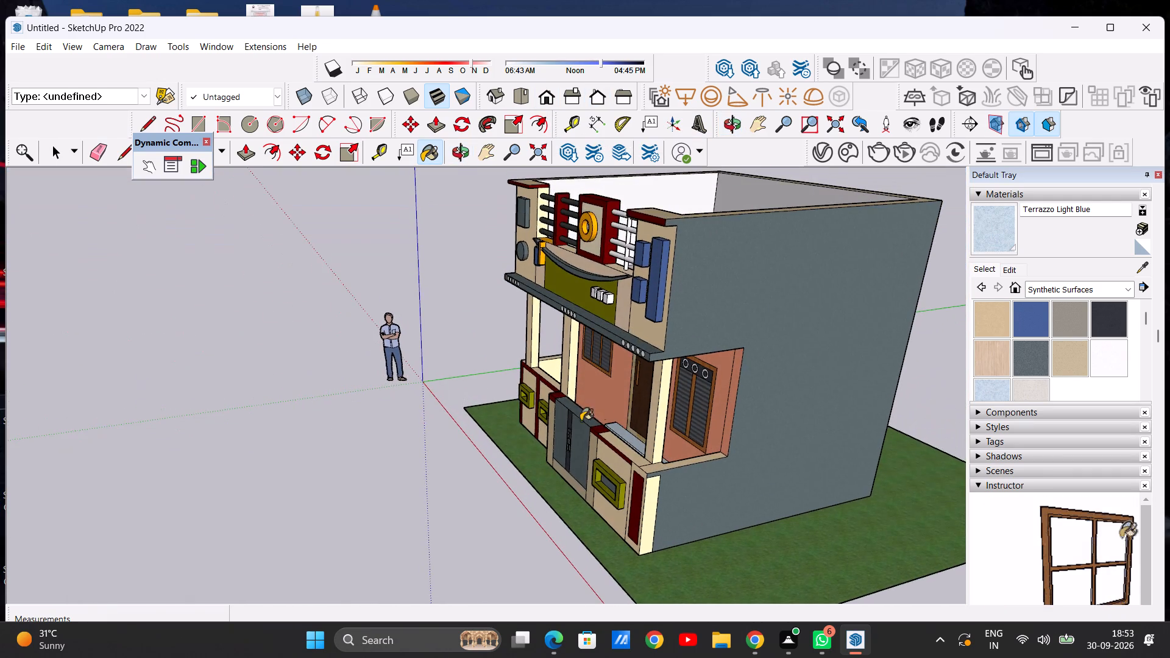
scroll(695, 428, "up", 6)
middle_click_drag(666, 445, 561, 437)
scroll(580, 459, "up", 7)
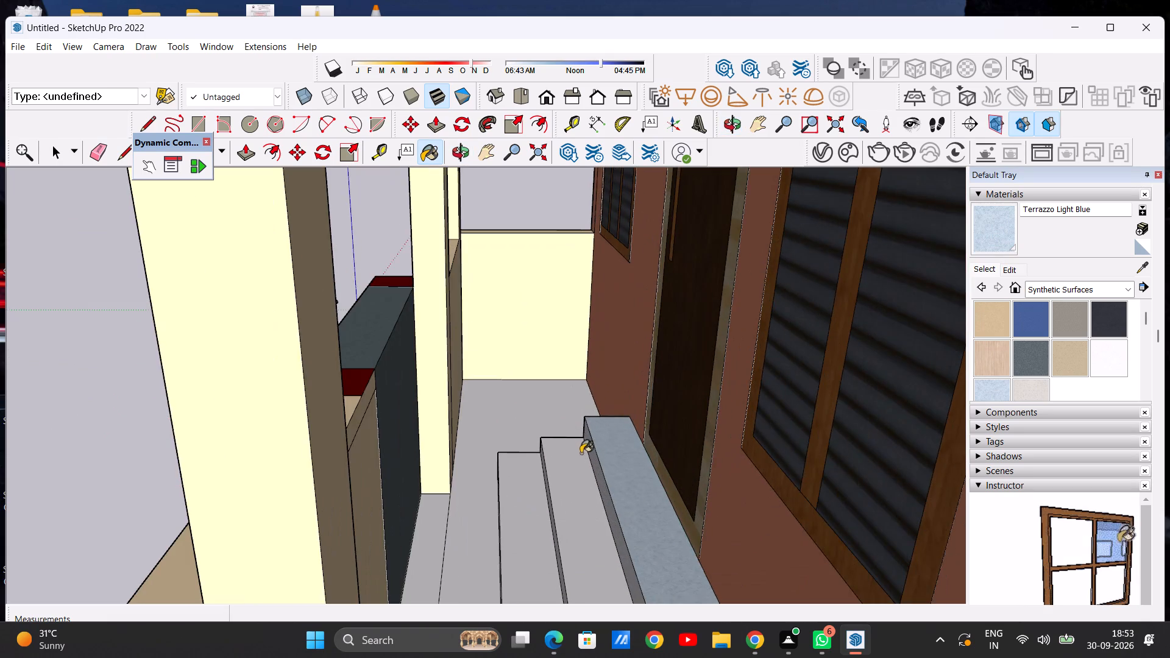
scroll(578, 403, "down", 8)
middle_click_drag(589, 435, 584, 516)
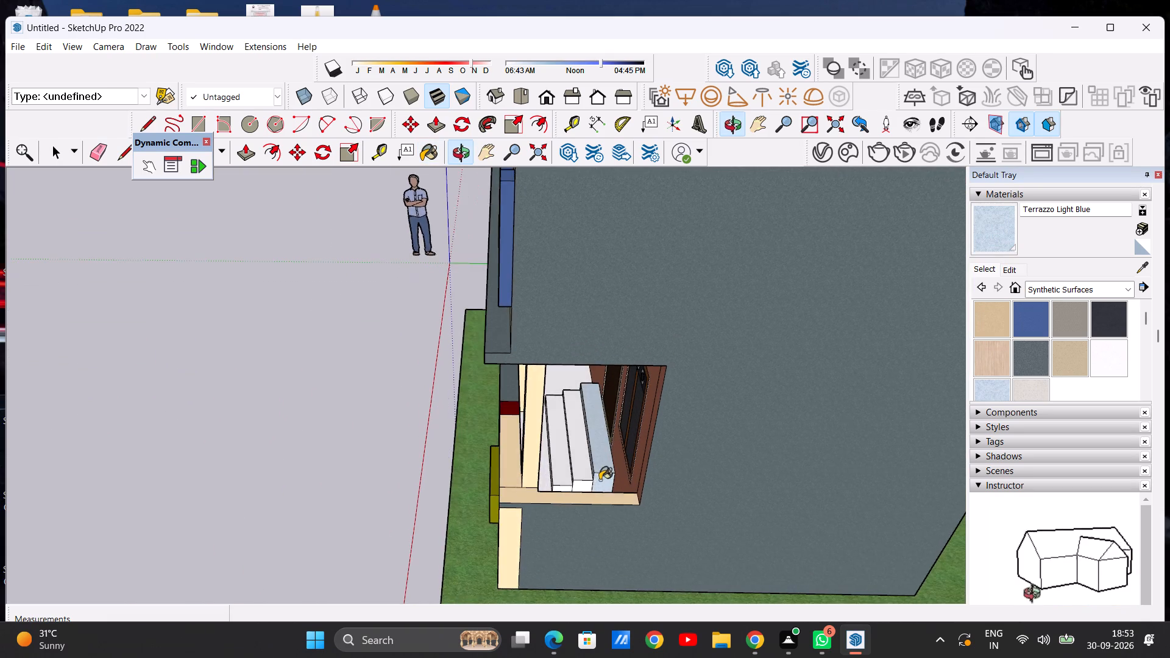
scroll(597, 491, "up", 14)
left_click(551, 447)
left_click(550, 510)
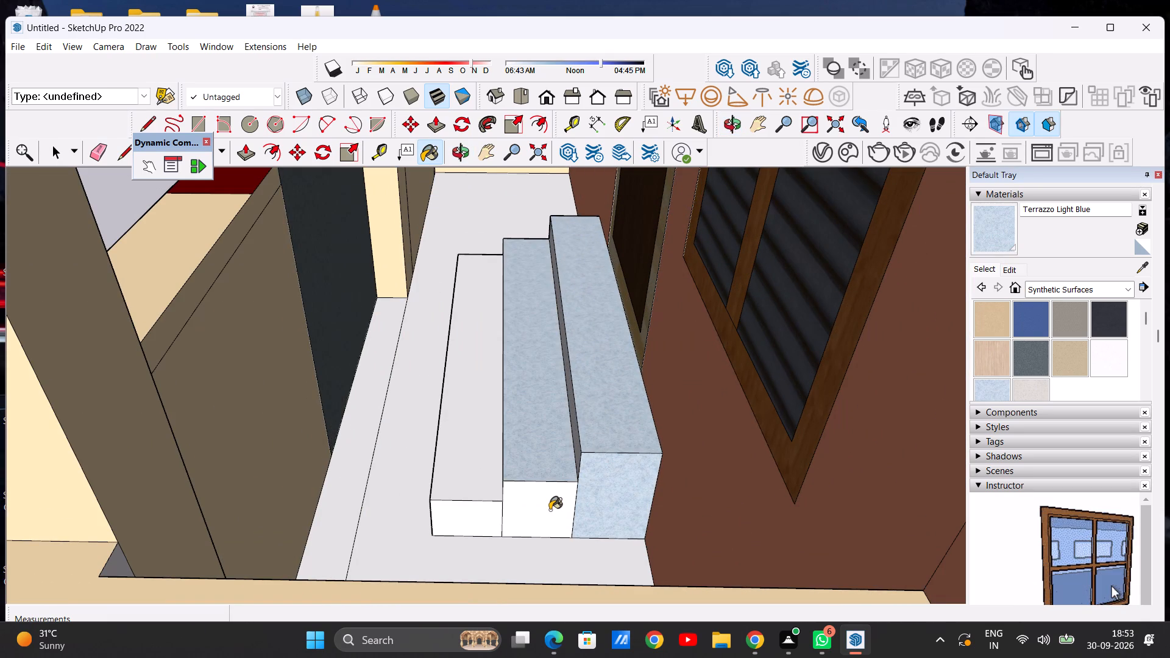
Paint the risers of the top and middle porch steps with Terrazzo Light Blue.
scroll(559, 454, "up", 4)
middle_click_drag(561, 448, 610, 441)
scroll(620, 430, "up", 6)
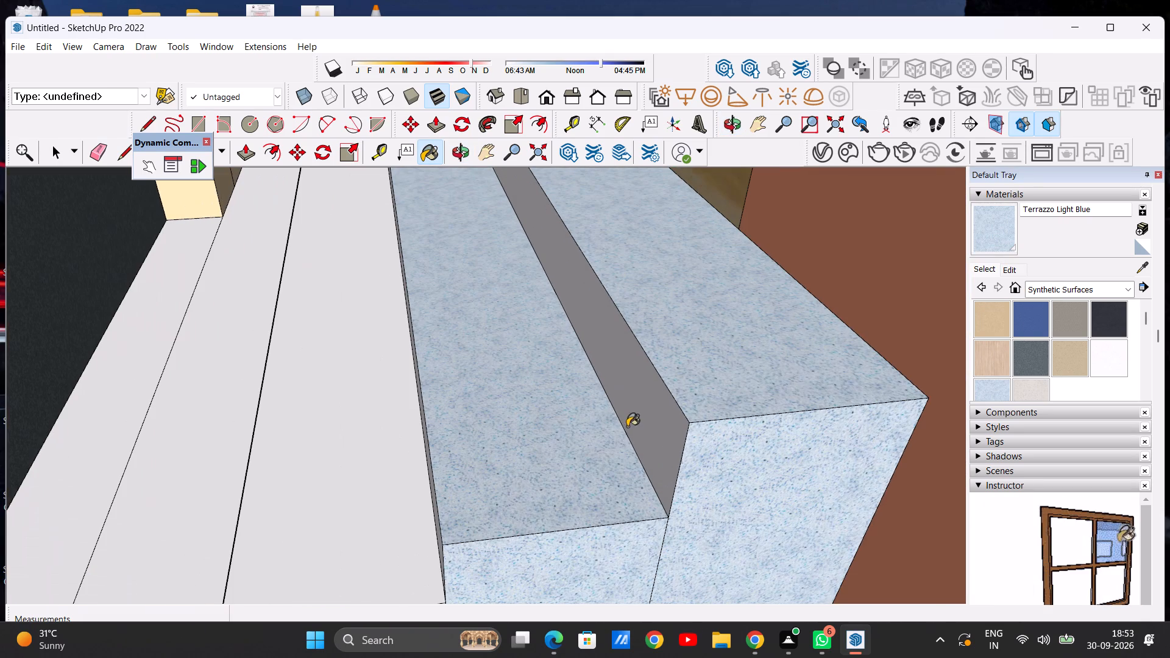
left_click(651, 414)
scroll(553, 404, "down", 9)
middle_click_drag(470, 439, 547, 425)
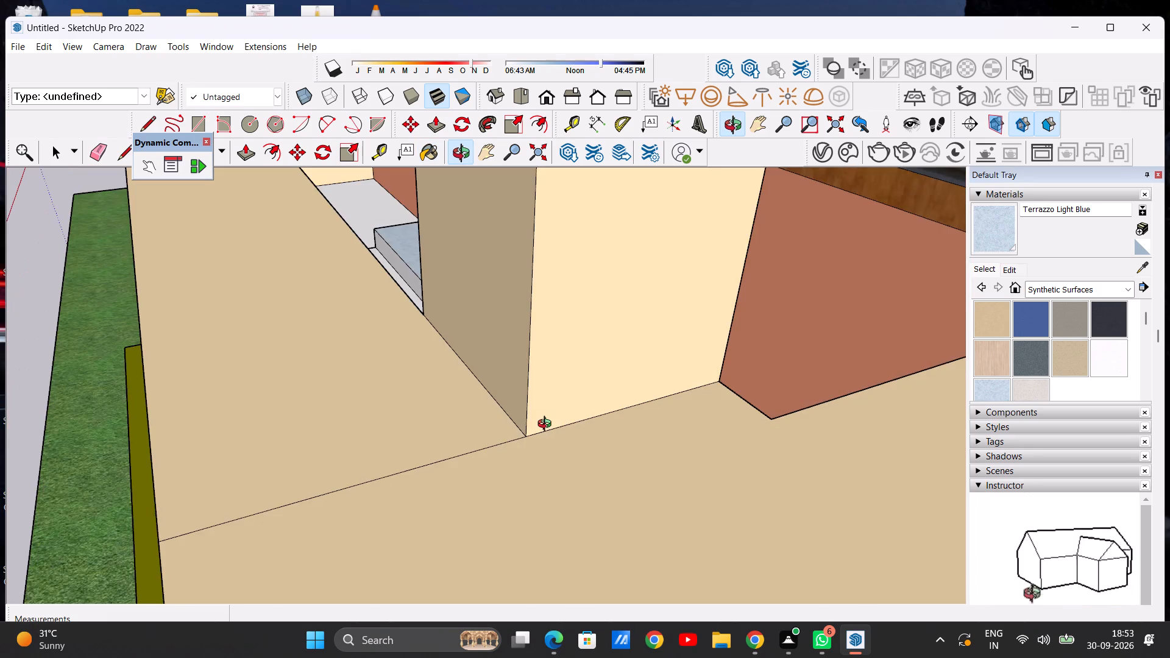
middle_click_drag(547, 425, 621, 481)
middle_click_drag(620, 448, 600, 464)
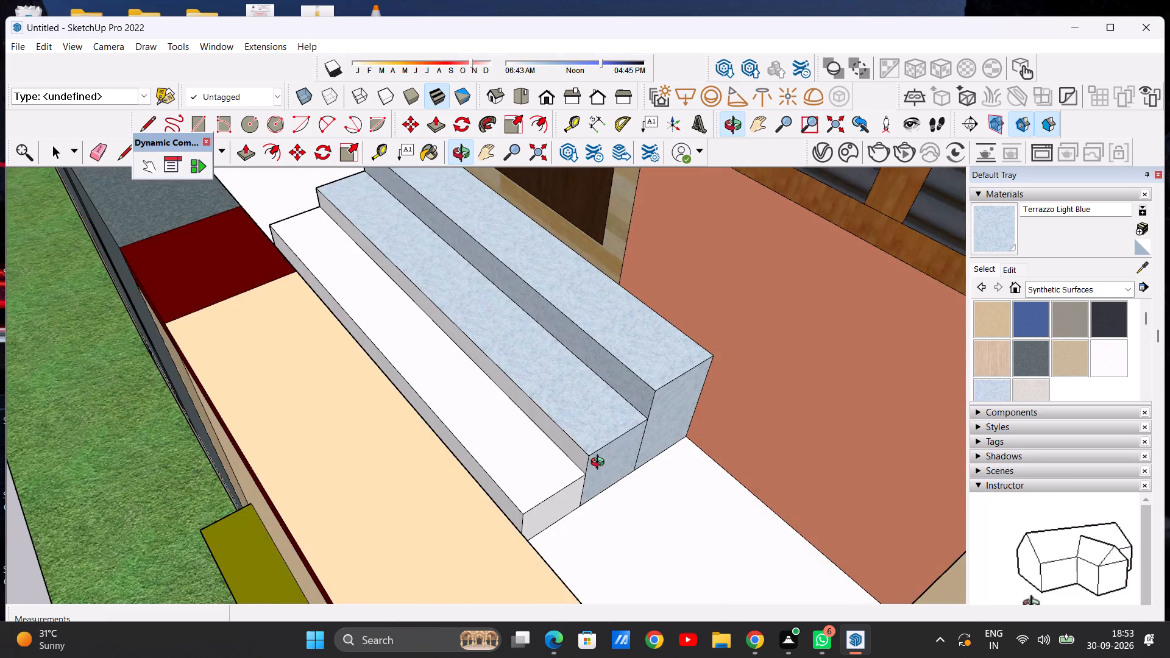
middle_click_drag(600, 464, 561, 464)
scroll(538, 447, "up", 11)
left_click(559, 439)
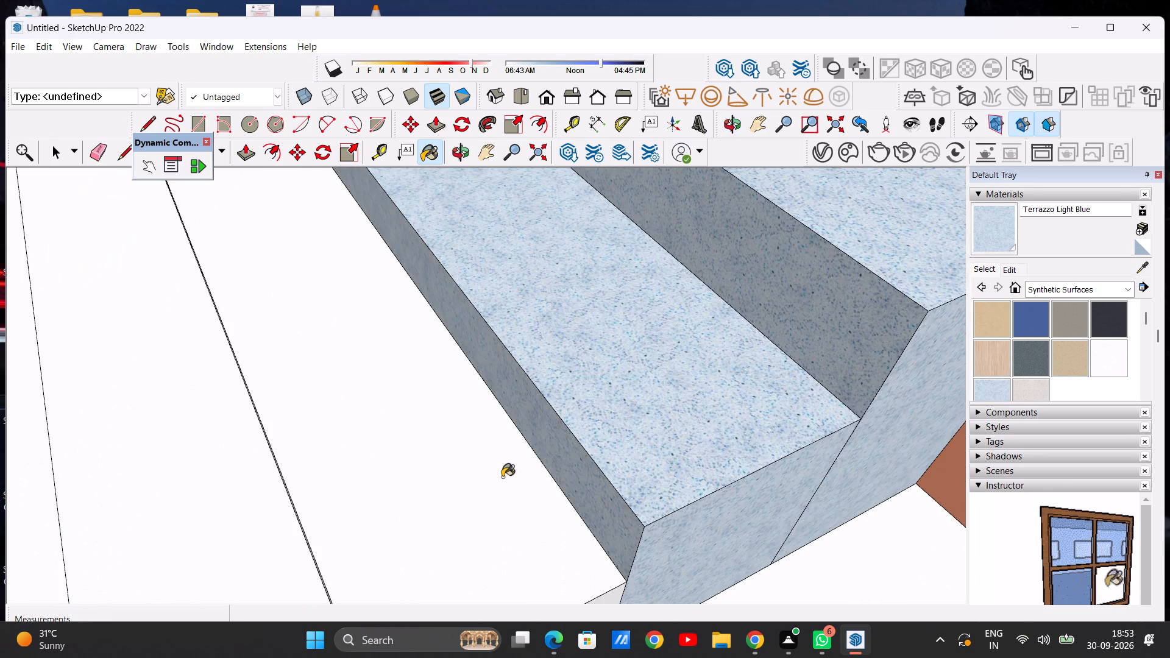
Paint the lowest porch step's tread, near end face and front riser with Terrazzo Light Blue.
left_click(502, 477)
scroll(516, 402, "down", 9)
scroll(494, 528, "up", 6)
left_click(499, 514)
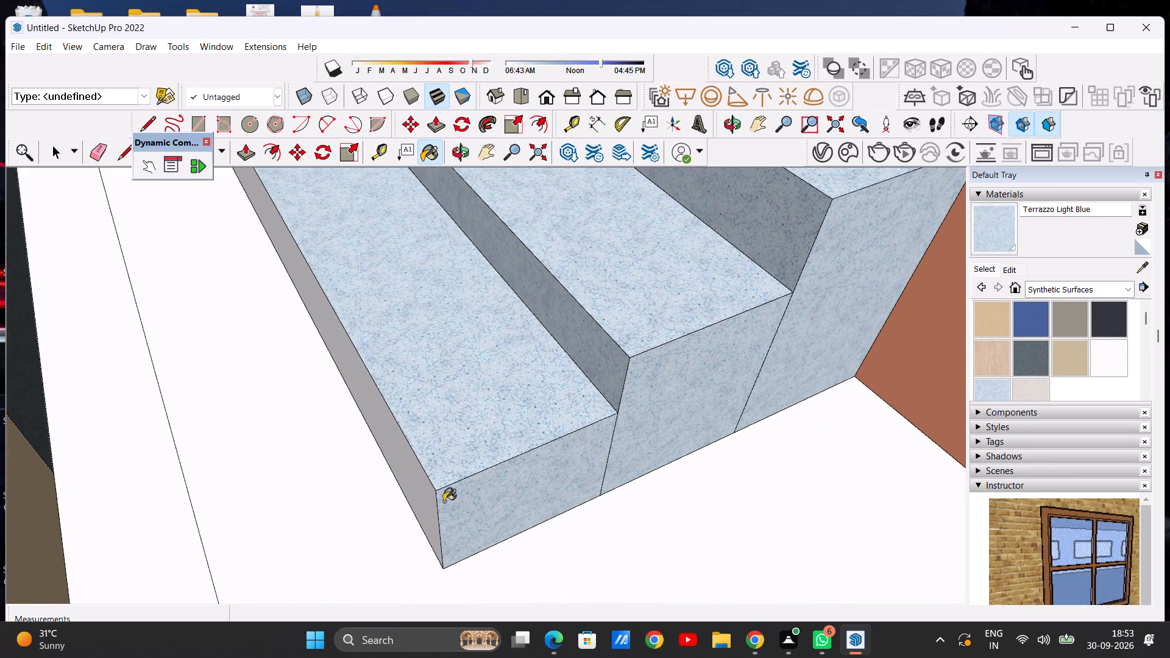
left_click(419, 492)
Paint the end faces of all three porch steps on the opposite side with Terrazzo Light Blue.
scroll(595, 463, "down", 20)
scroll(595, 463, "down", 2)
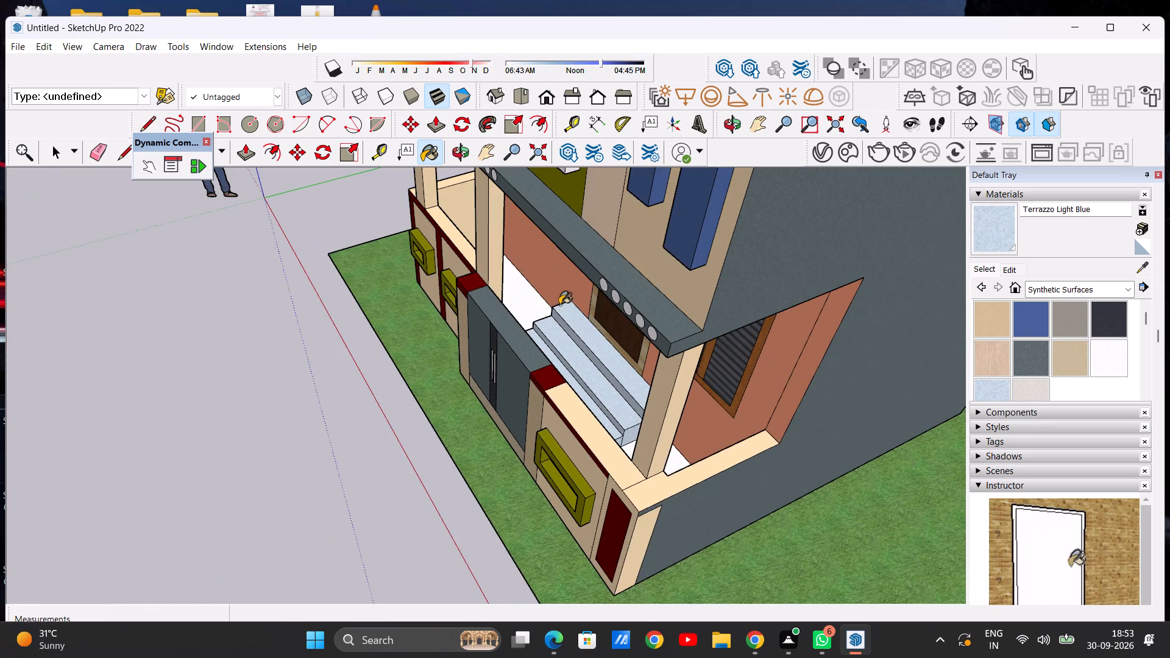
middle_click_drag(550, 314, 849, 328)
scroll(584, 351, "up", 1)
middle_click_drag(169, 331, 678, 251)
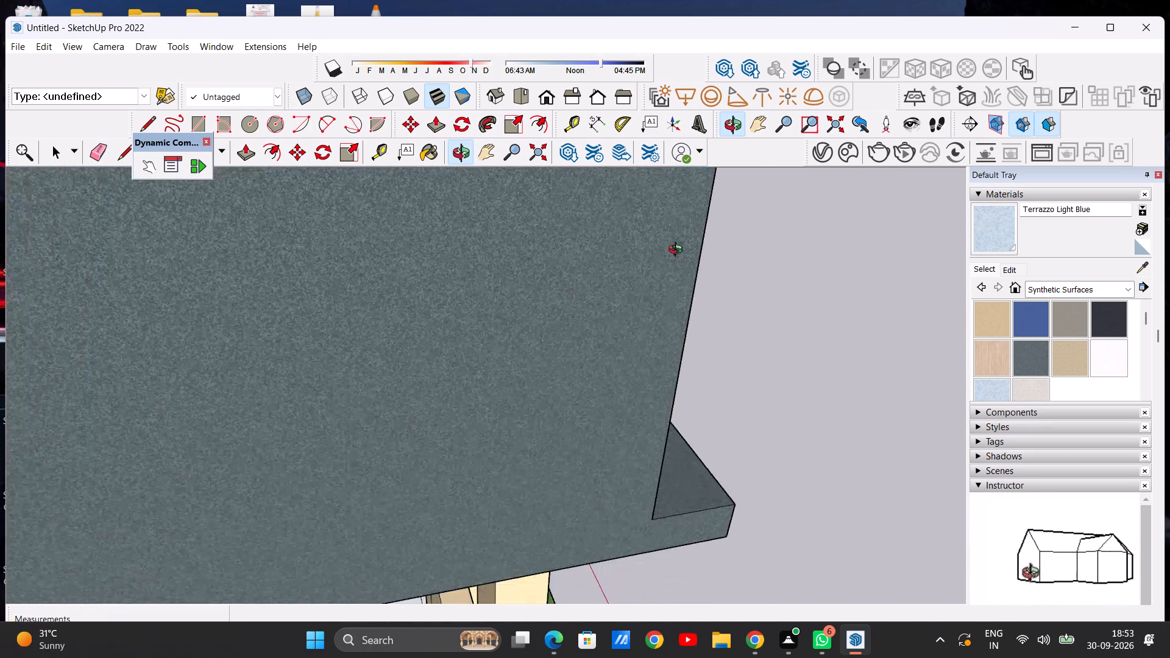
middle_click_drag(678, 251, 679, 235)
scroll(375, 389, "down", 12)
middle_click_drag(333, 559, 333, 508)
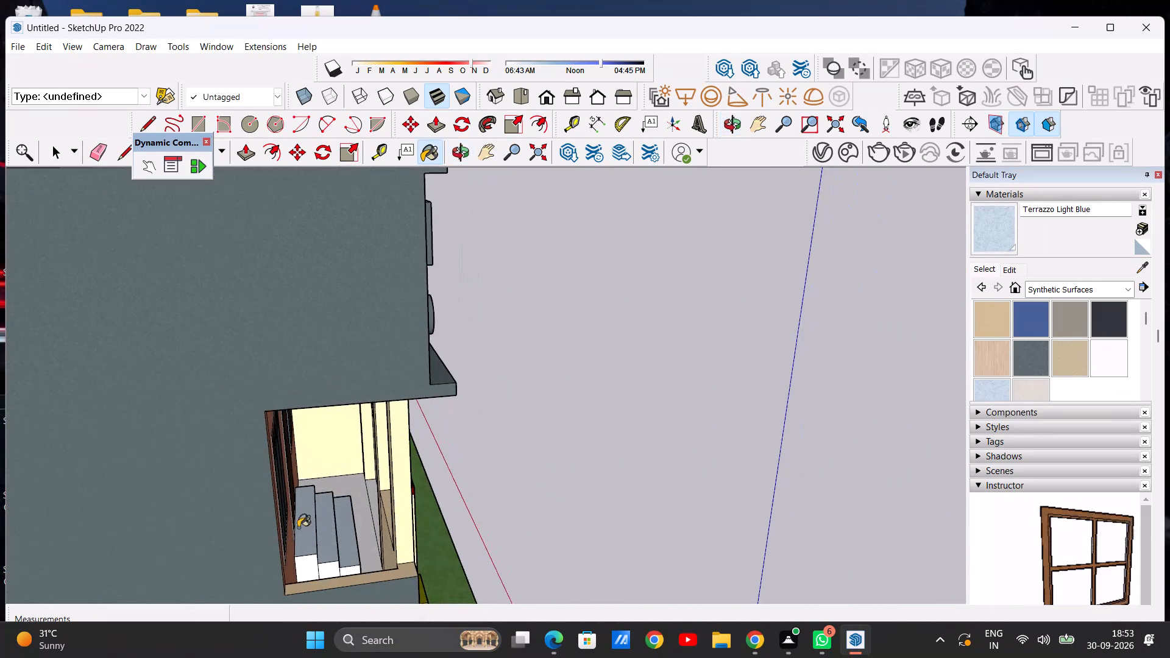
scroll(315, 579, "up", 14)
left_click(300, 559)
left_click(340, 559)
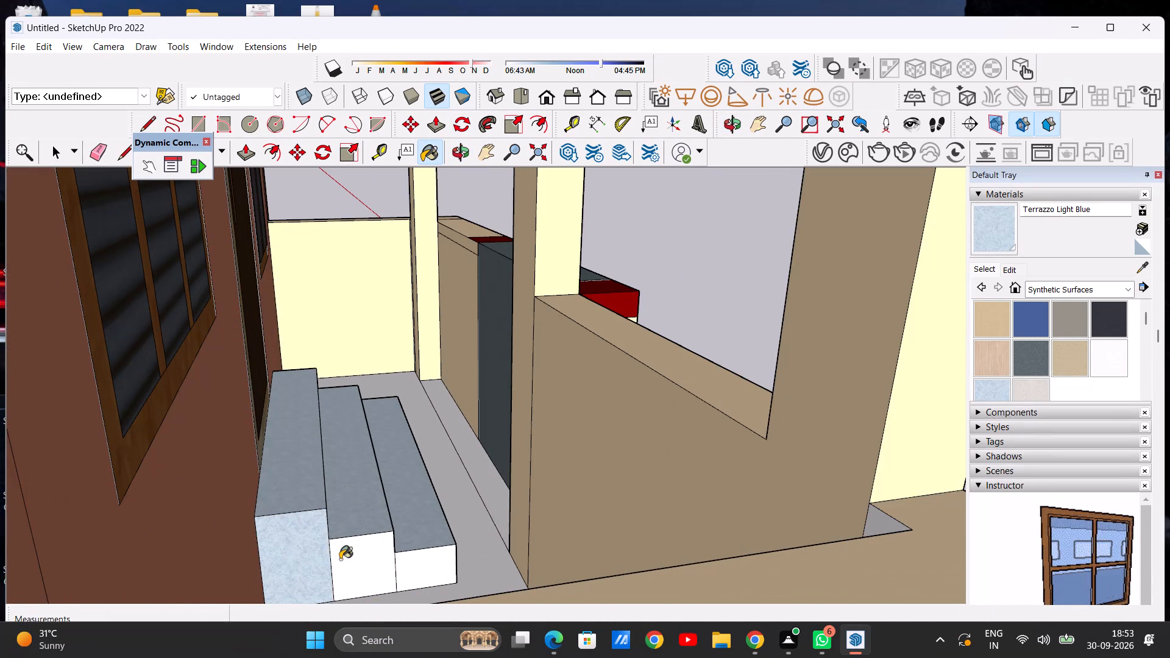
left_click(418, 575)
key("space")
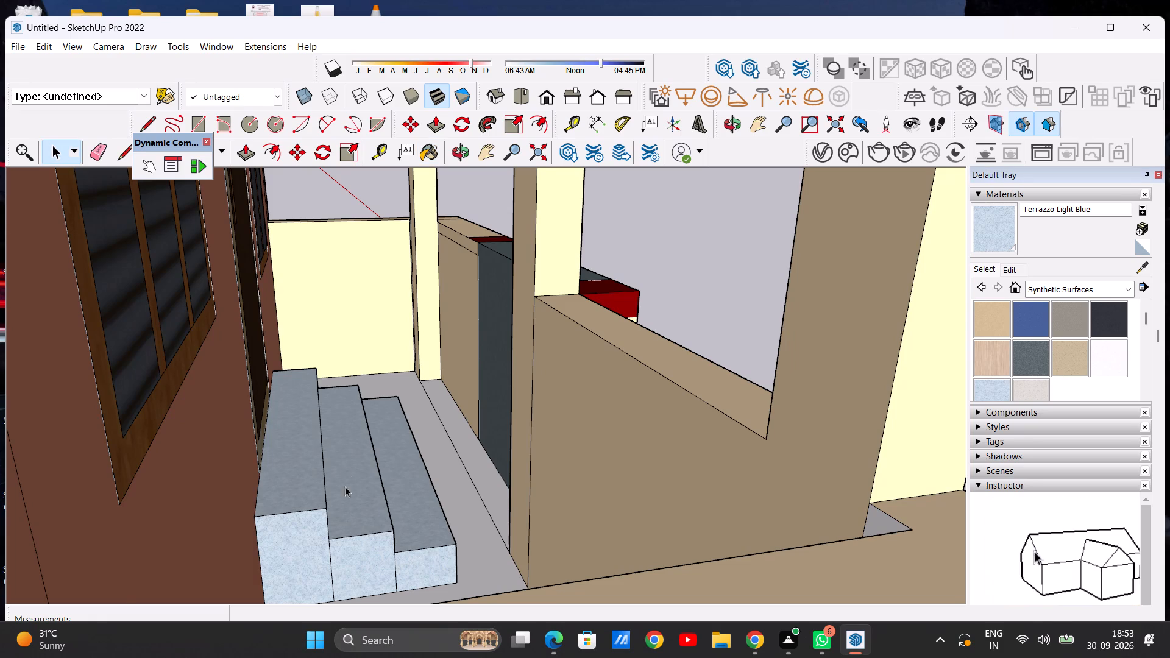
Examine the terrazzo porch steps from the front, up close and together with the gate and compound wall.
scroll(323, 403, "down", 18)
middle_click_drag(376, 278, 0, 319)
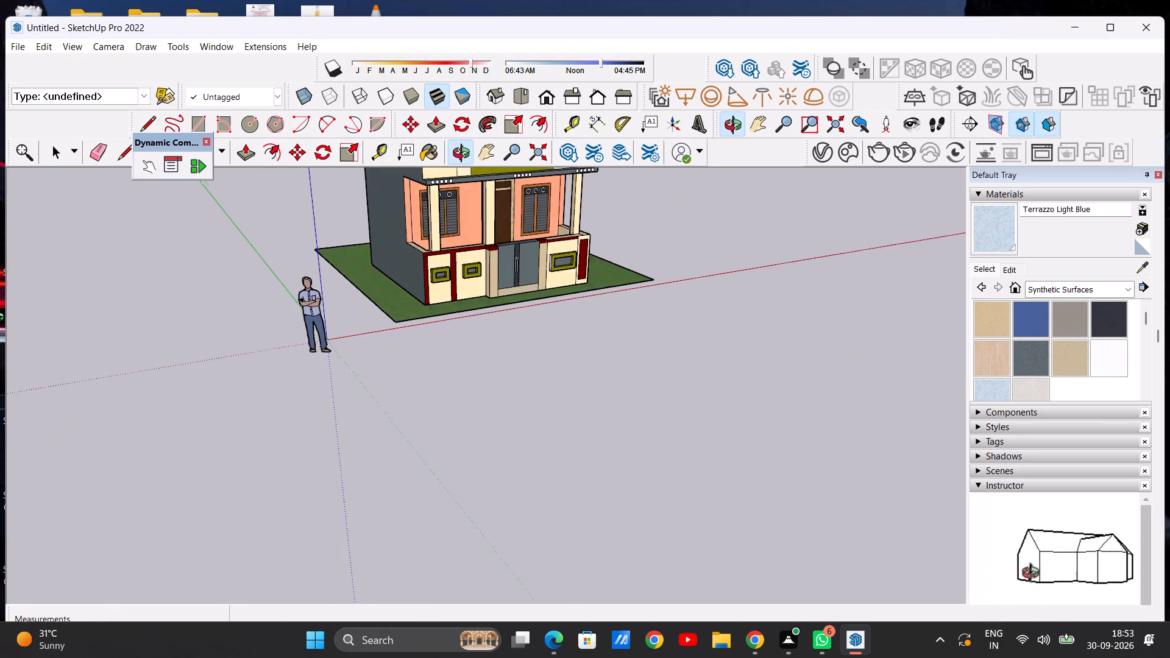
middle_click_drag(0, 319, 0, 319)
middle_click_drag(681, 294, 424, 246)
scroll(625, 217, "up", 7)
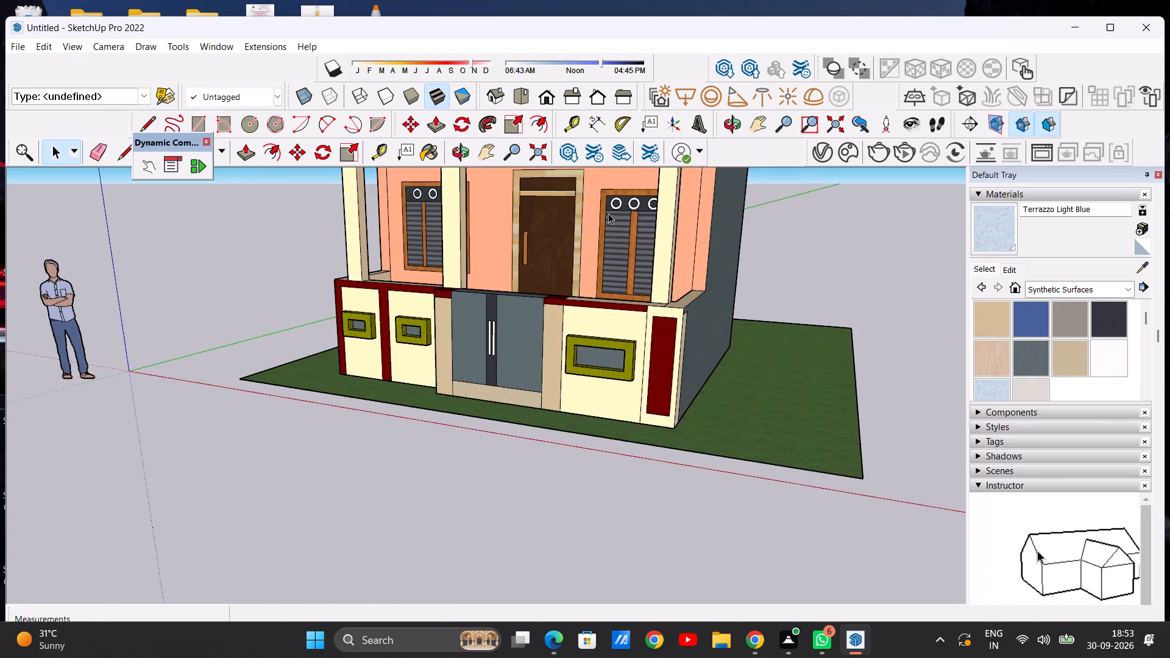
middle_click_drag(569, 264, 636, 468)
scroll(564, 369, "up", 20)
scroll(564, 369, "up", 2)
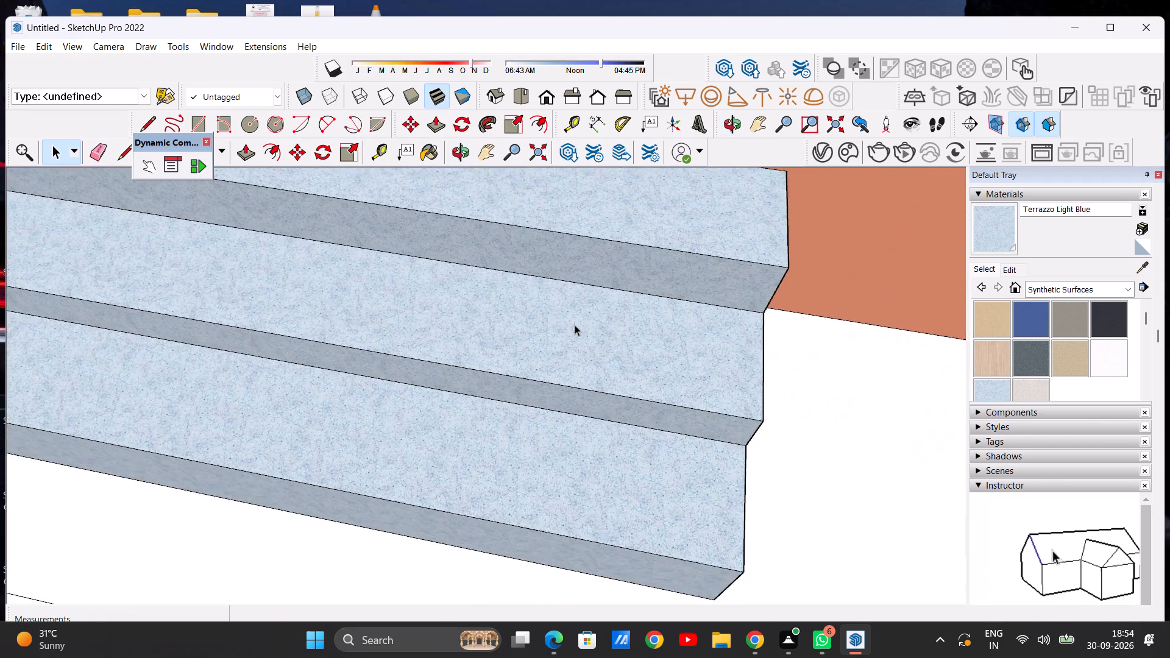
scroll(575, 325, "up", 4)
scroll(576, 312, "down", 20)
scroll(576, 312, "down", 3)
middle_click_drag(559, 291, 514, 291)
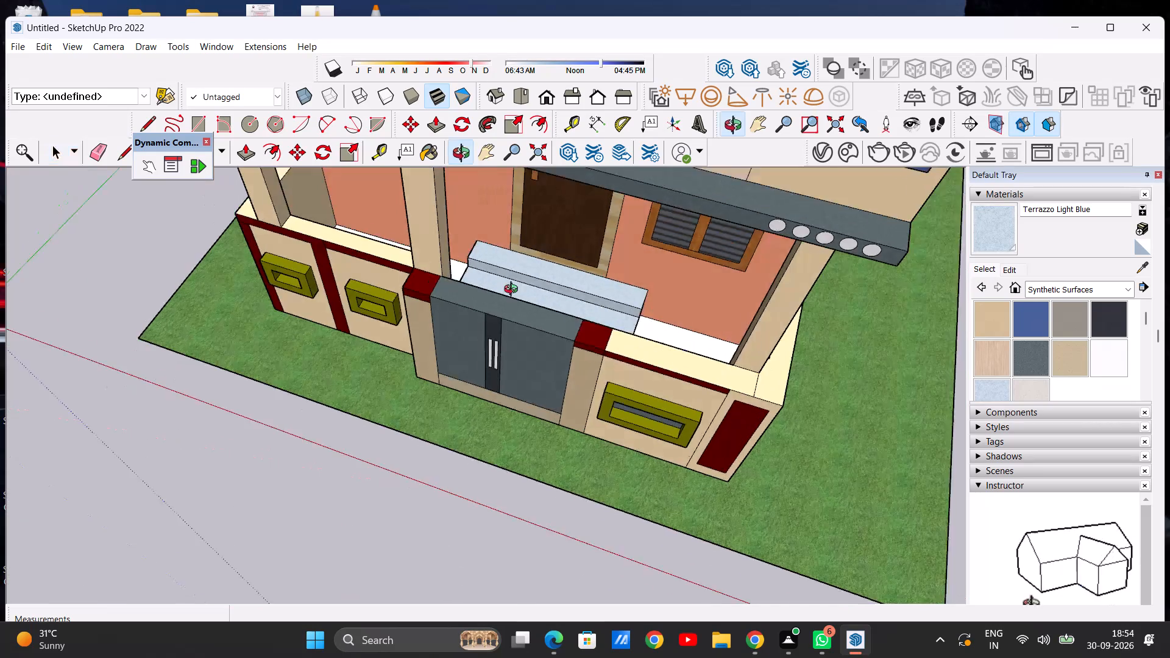
Examine the end faces and treads of the terrazzo porch steps up close from both sides of the porch.
middle_click_drag(514, 291, 250, 231)
scroll(254, 228, "down", 4)
scroll(598, 408, "up", 6)
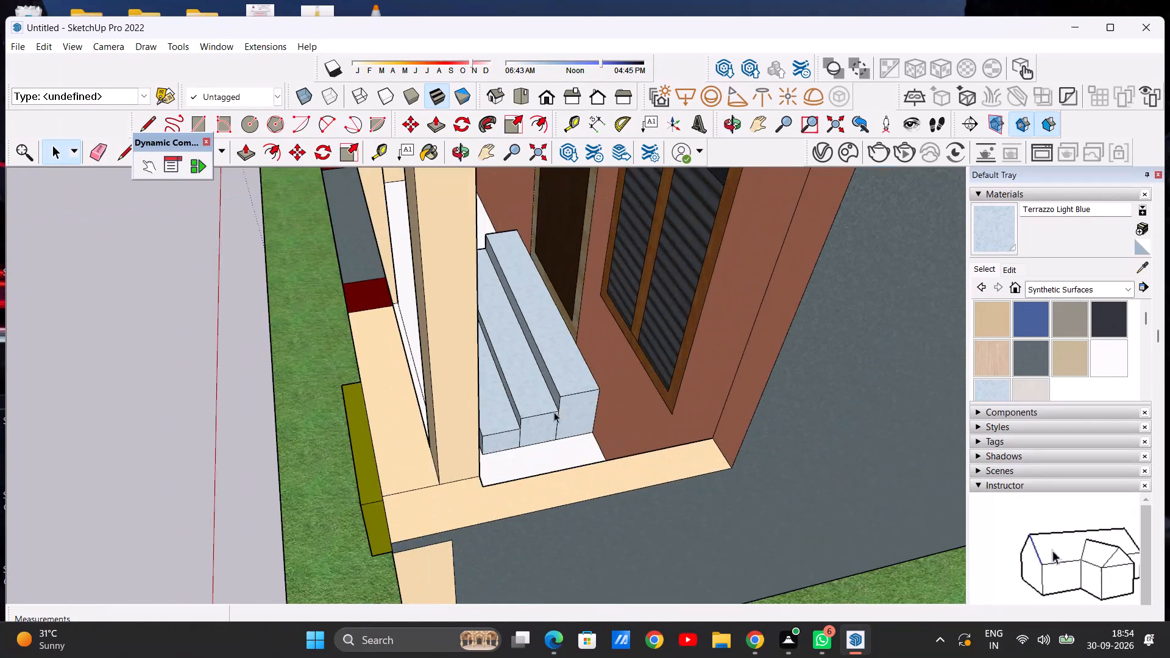
scroll(554, 412, "up", 1)
middle_click_drag(554, 412, 504, 419)
scroll(506, 438, "up", 7)
middle_click_drag(486, 454, 485, 406)
scroll(486, 454, "up", 1)
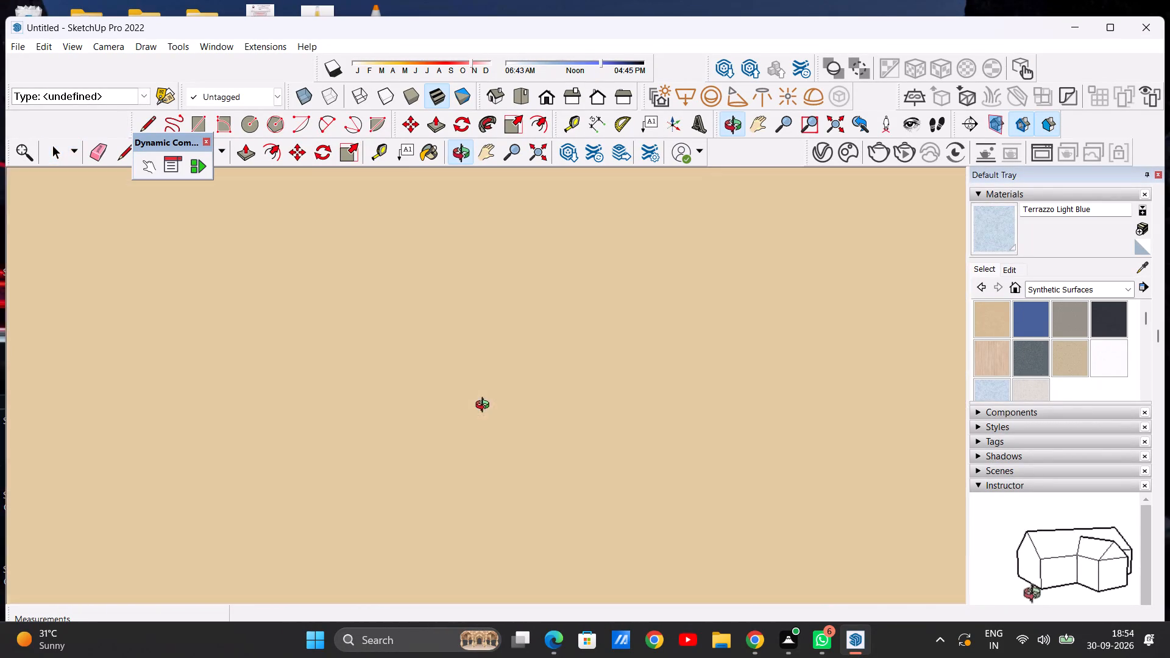
middle_click_drag(485, 406, 487, 459)
scroll(489, 462, "up", 8)
scroll(513, 427, "down", 13)
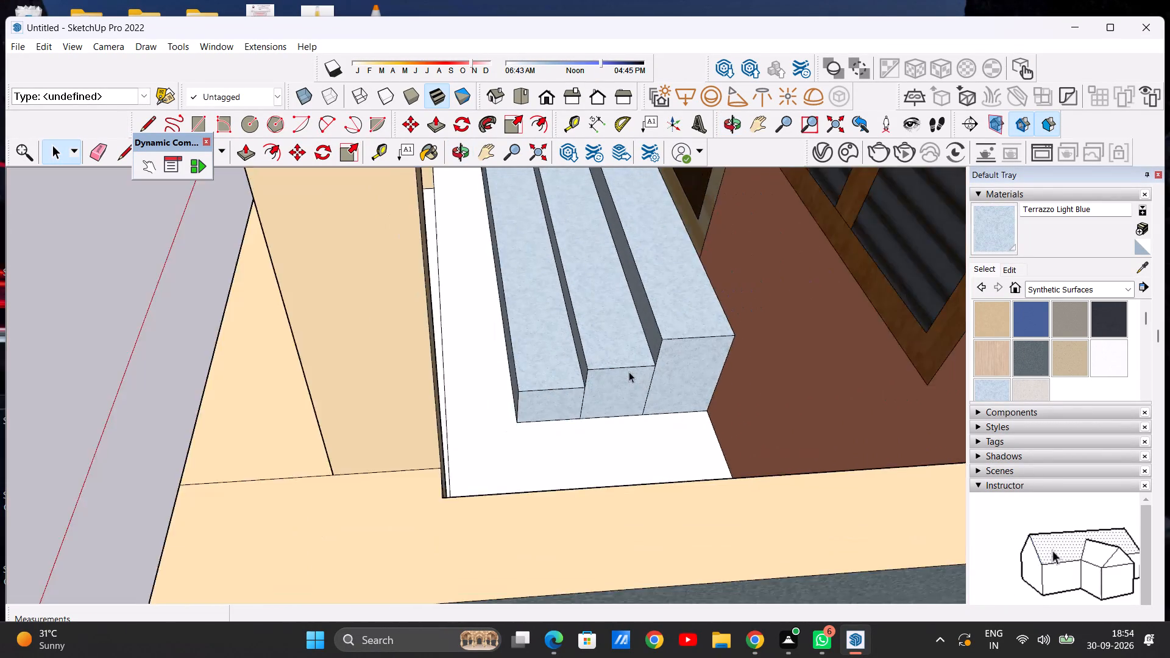
scroll(629, 372, "down", 19)
middle_click_drag(504, 293, 871, 303)
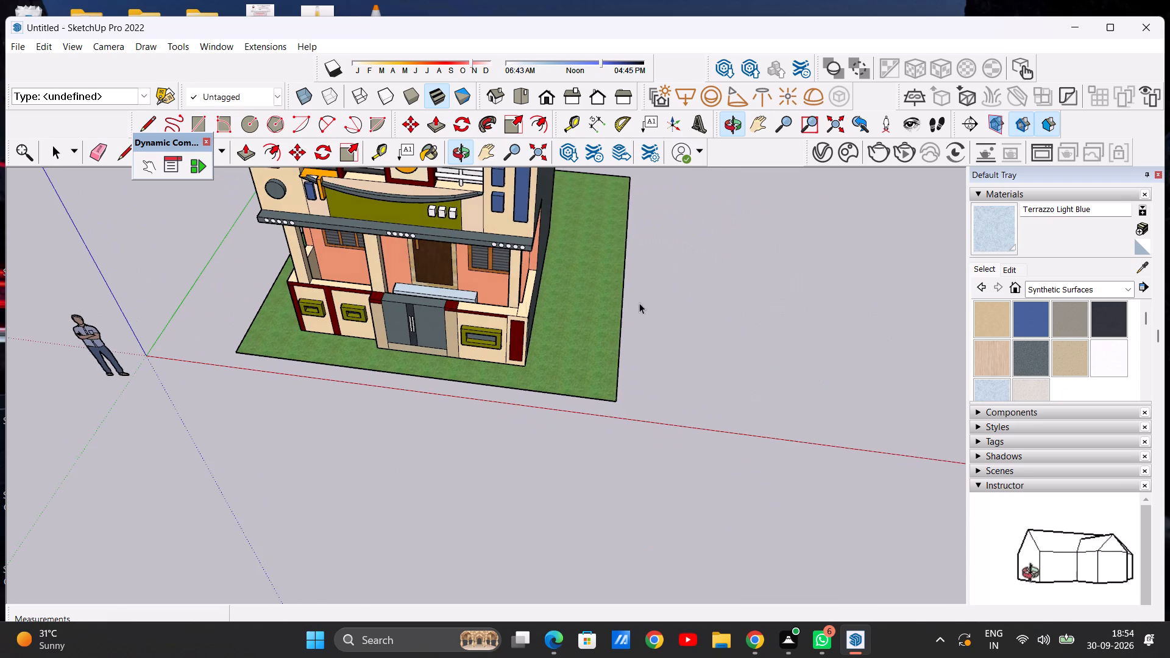
middle_click_drag(374, 297, 885, 193)
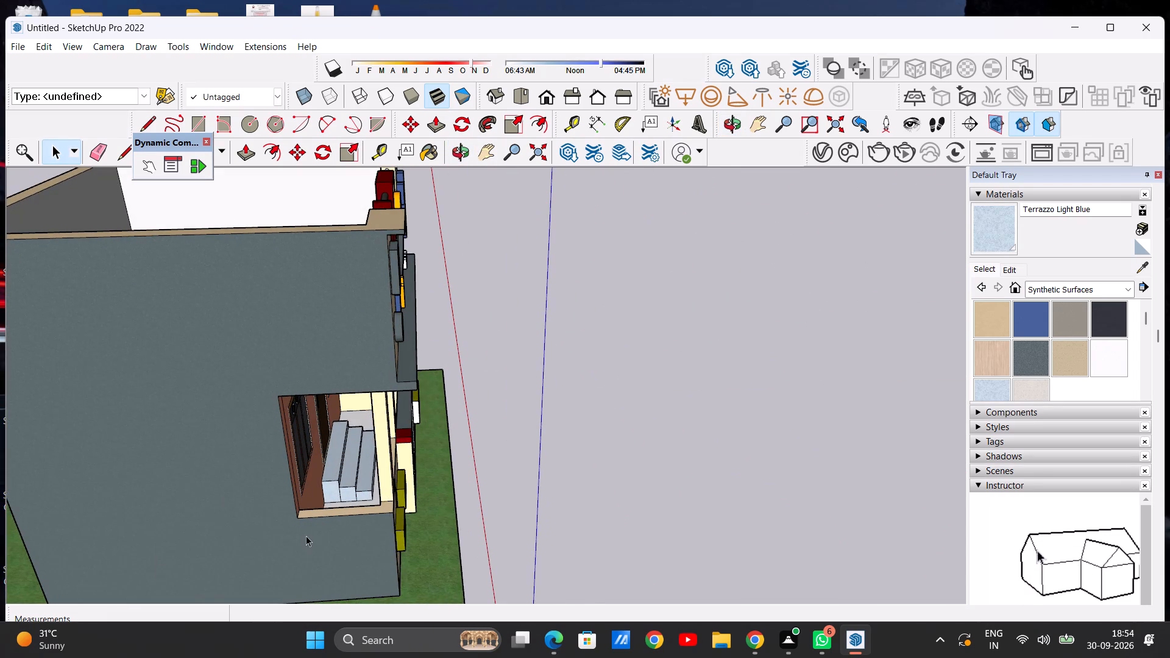
scroll(339, 479, "up", 12)
middle_click_drag(420, 511, 391, 519)
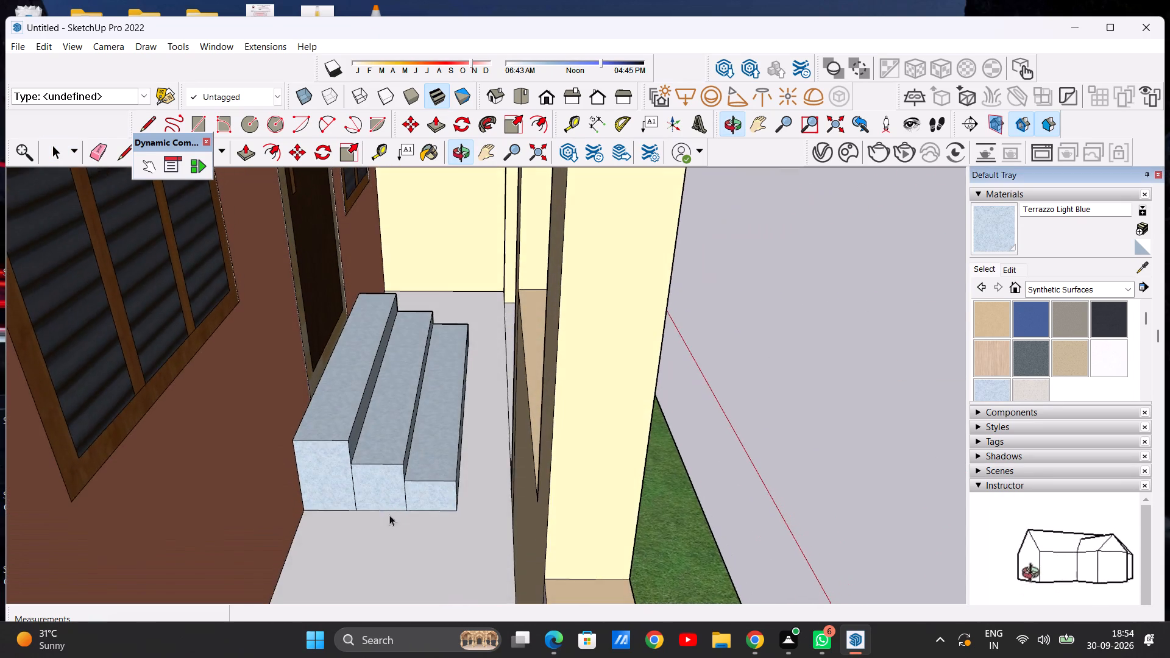
scroll(350, 511, "up", 7)
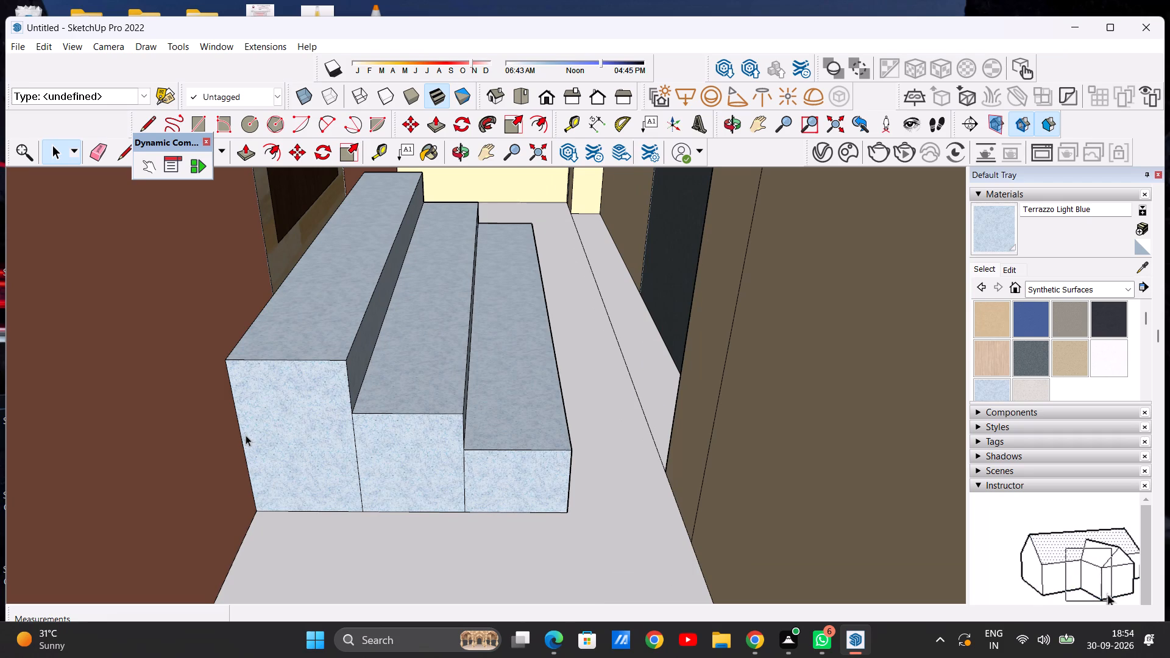
scroll(352, 422, "down", 6)
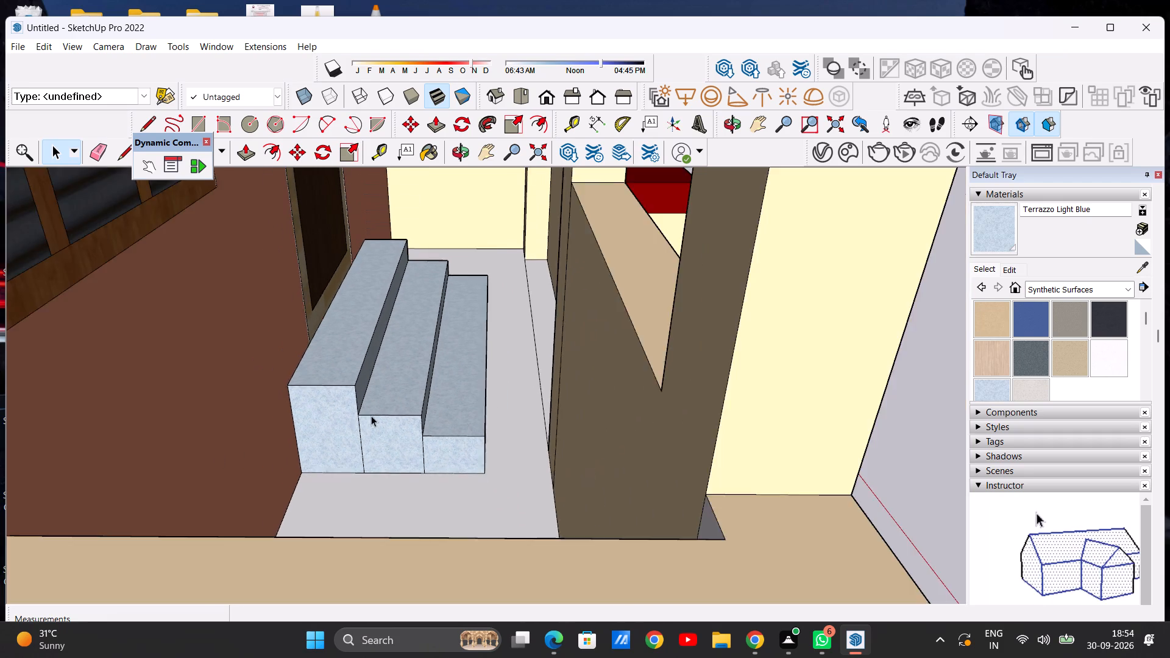
scroll(344, 439, "up", 10)
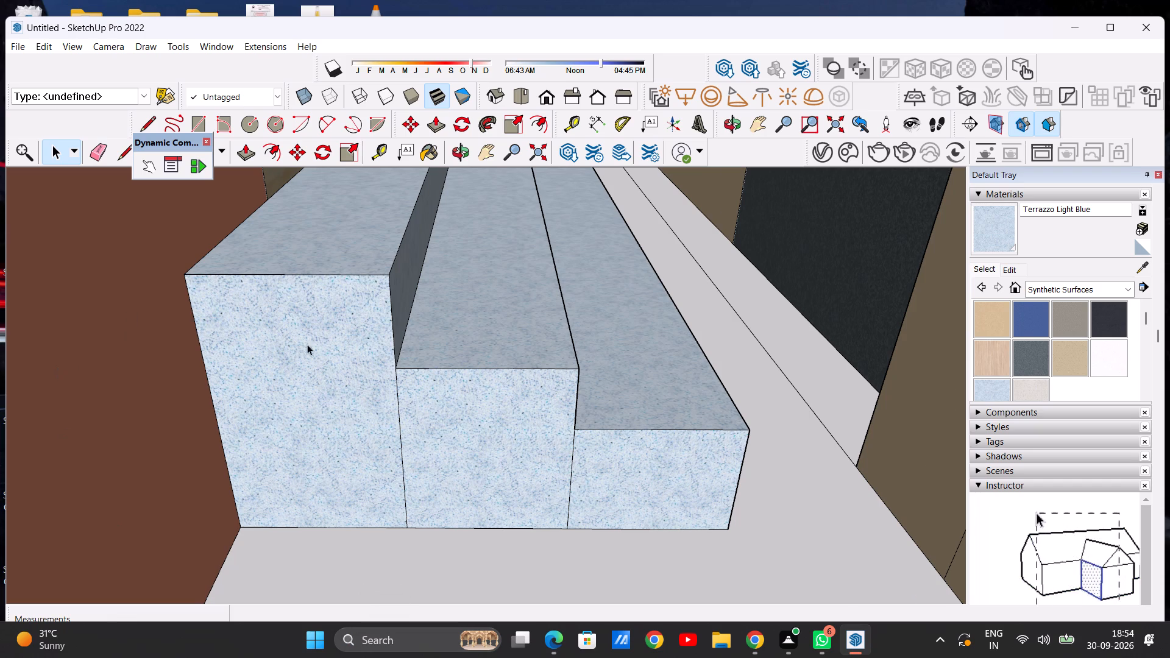
scroll(335, 344, "down", 20)
scroll(335, 344, "down", 8)
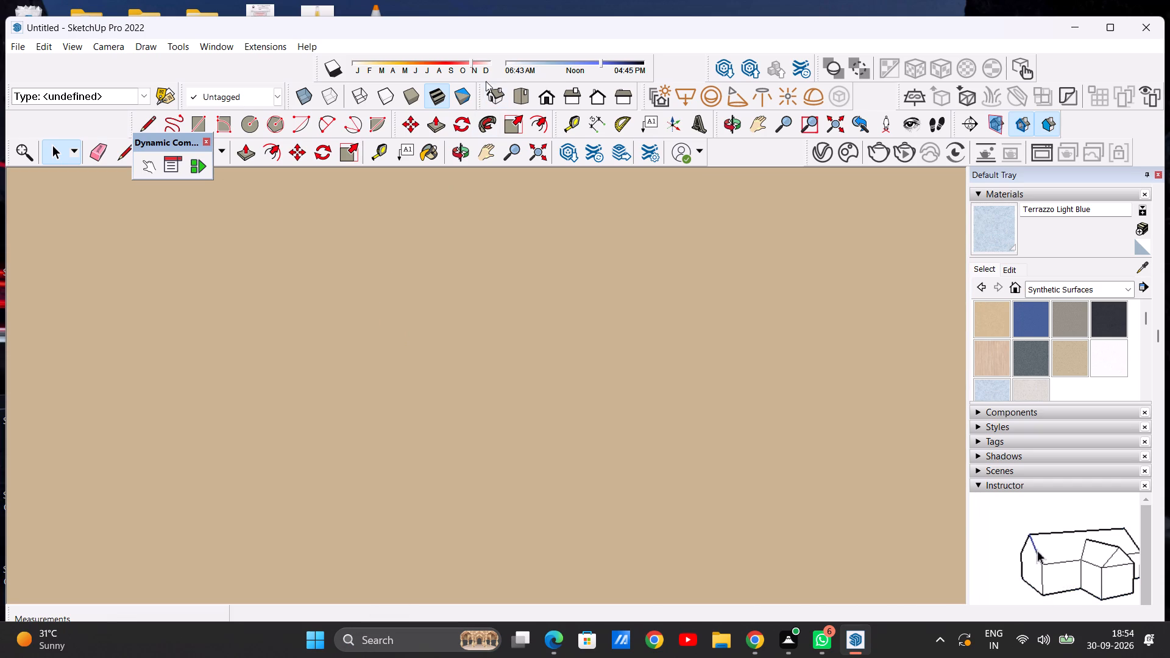
Inspect the house from the standard front view, from above and from low angles along the gate and compound wall.
left_click(541, 97)
scroll(403, 363, "down", 12)
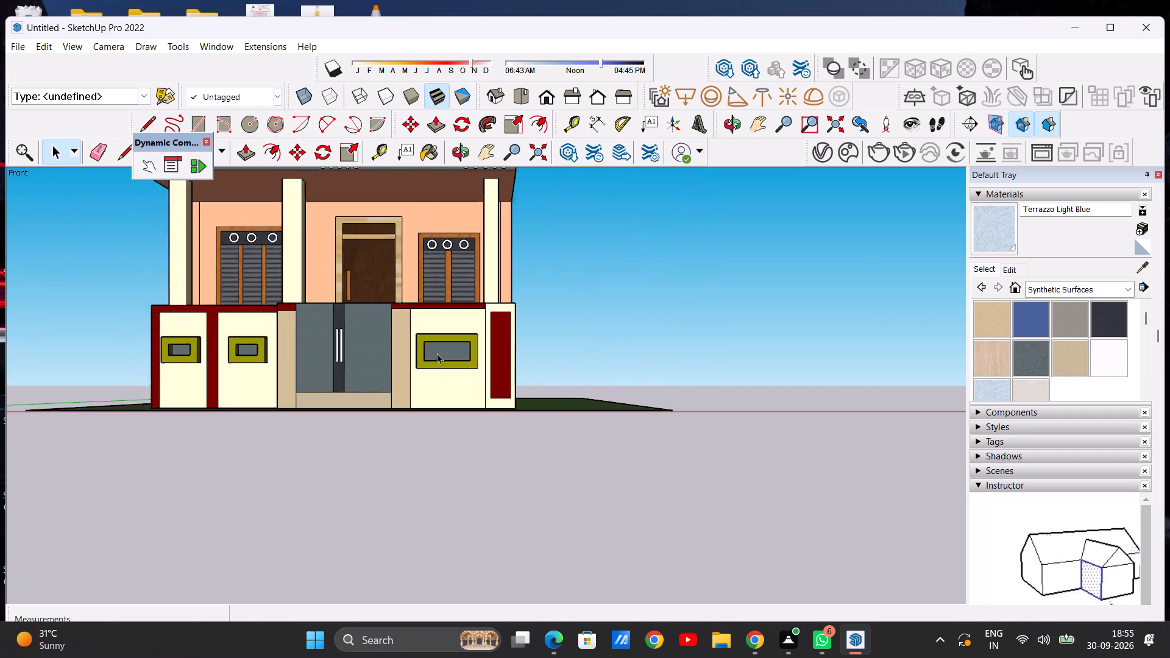
scroll(437, 353, "down", 8)
middle_click_drag(305, 339, 432, 507)
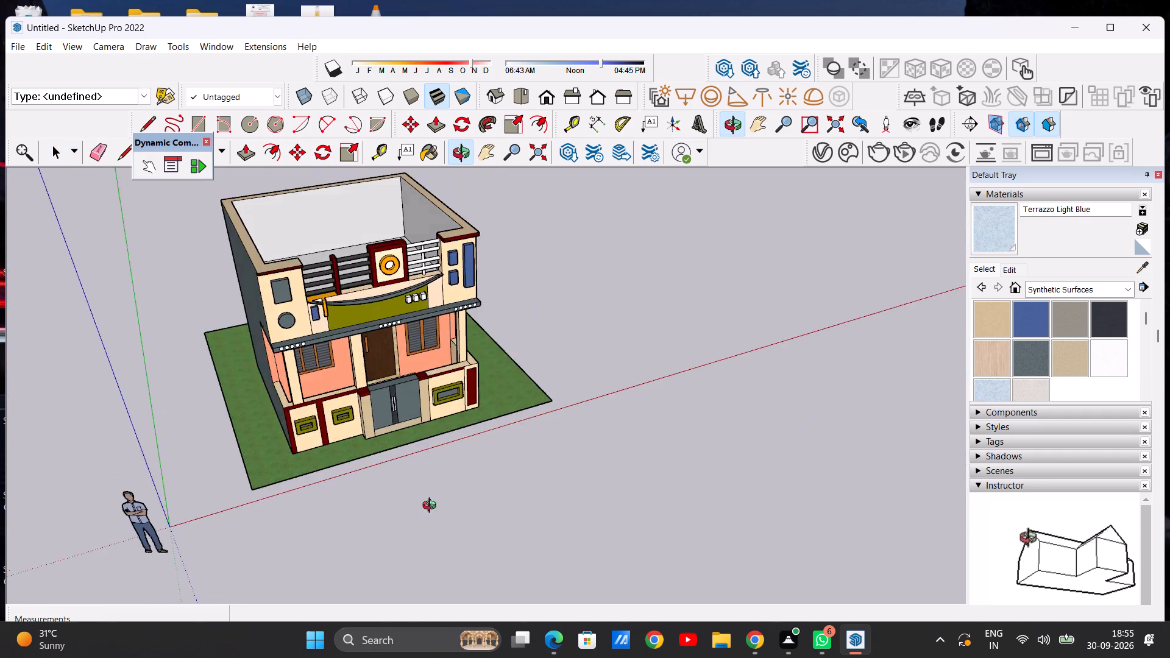
middle_click_drag(432, 507, 472, 413)
scroll(434, 395, "up", 3)
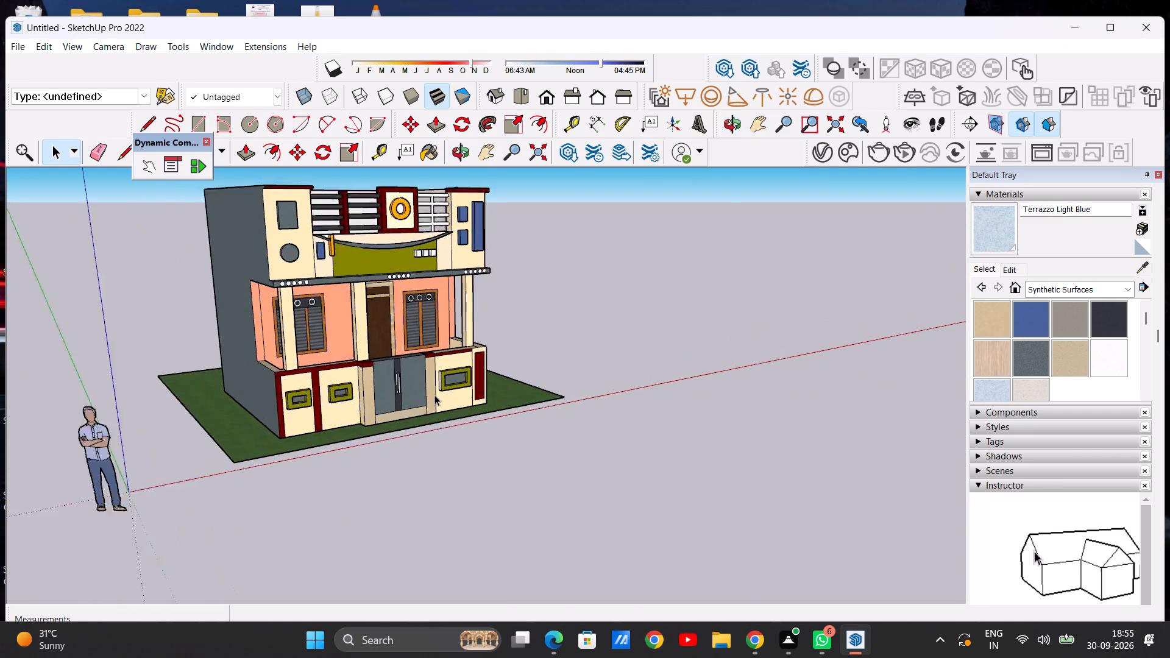
scroll(434, 395, "up", 4)
middle_click_drag(433, 394, 207, 405)
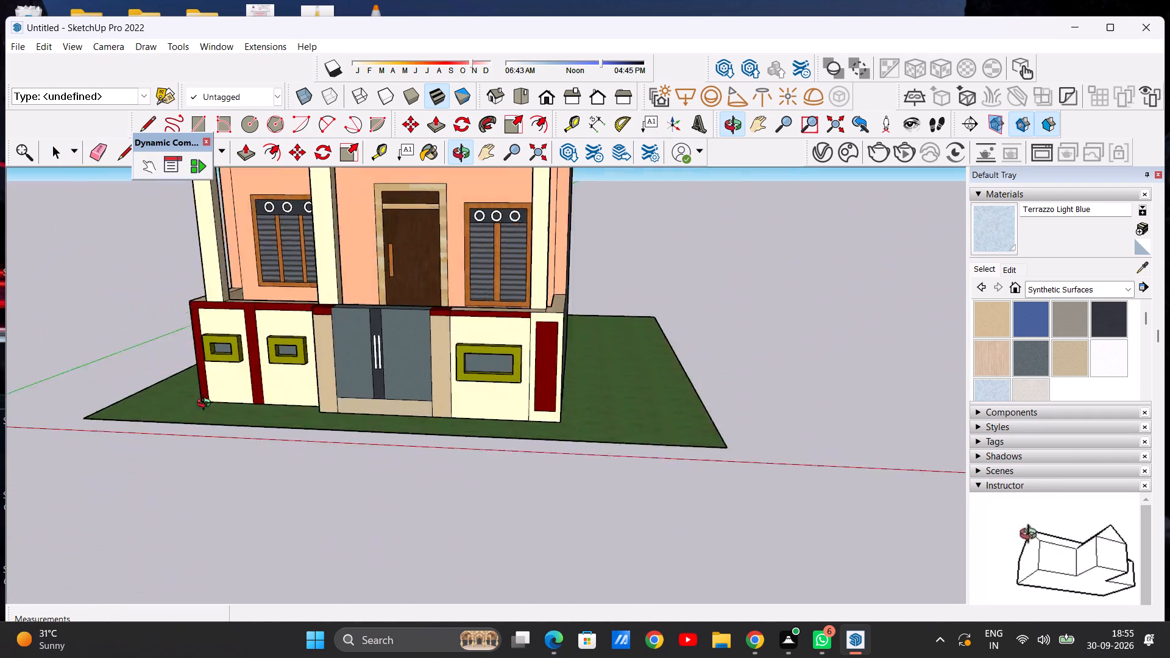
middle_click_drag(207, 405, 527, 308)
middle_click_drag(467, 417, 423, 323)
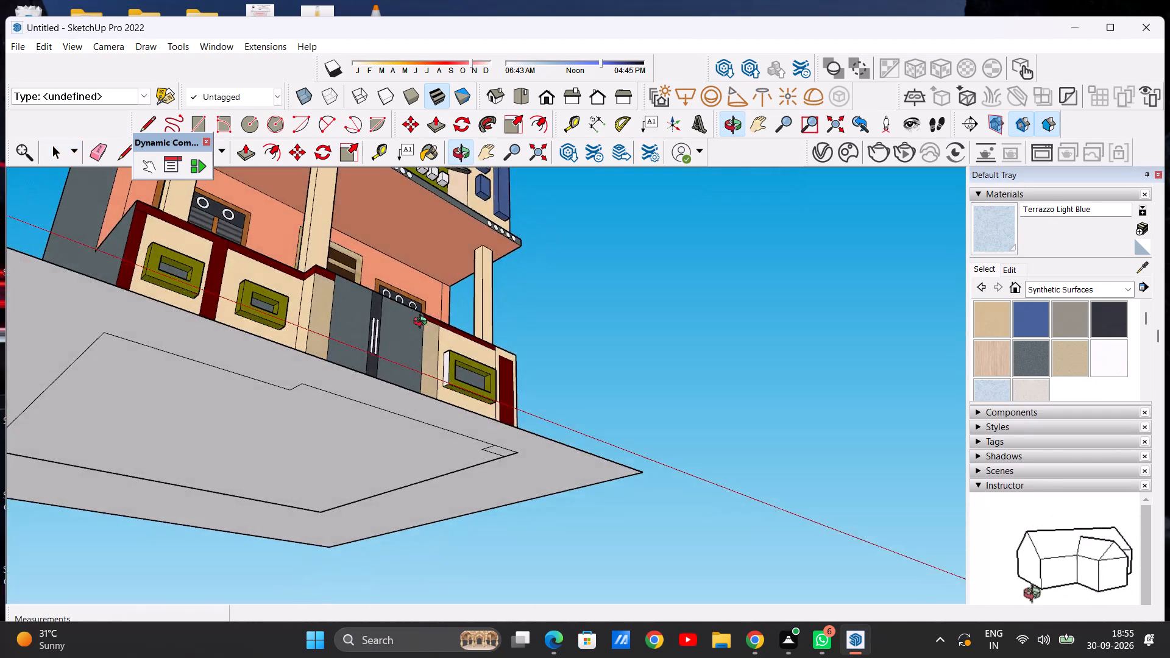
middle_click_drag(423, 323, 417, 437)
Paint the unpainted white side of the large compound-wall frame, on the face towards the gate, with Color E08.
scroll(430, 393, "up", 12)
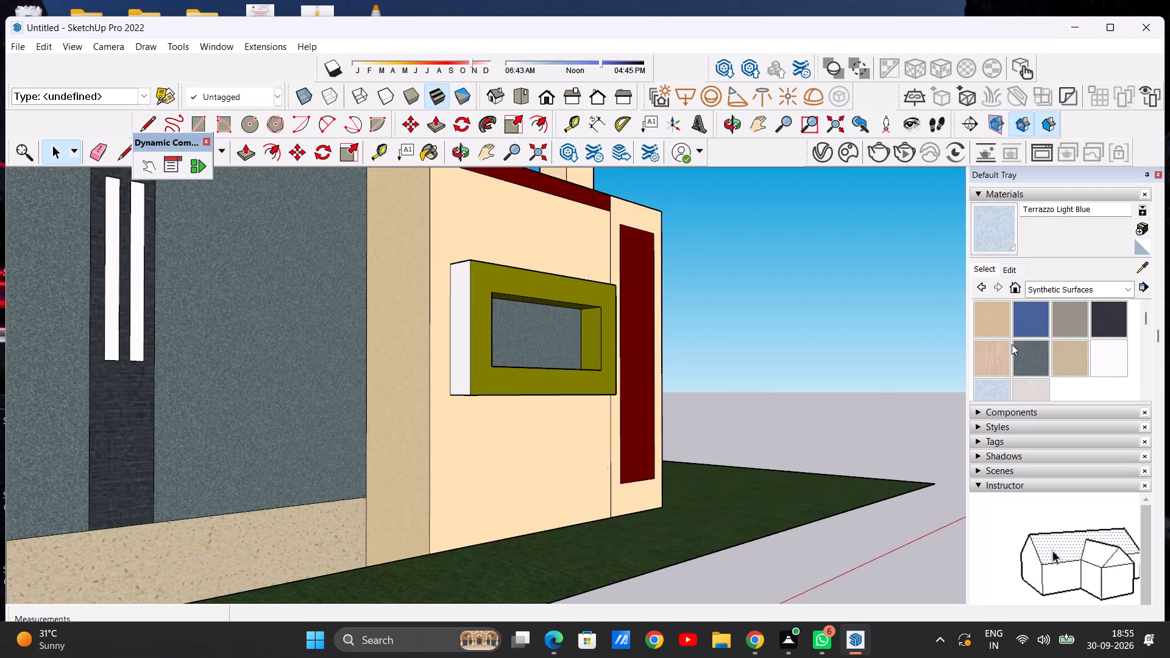
left_click(1126, 292)
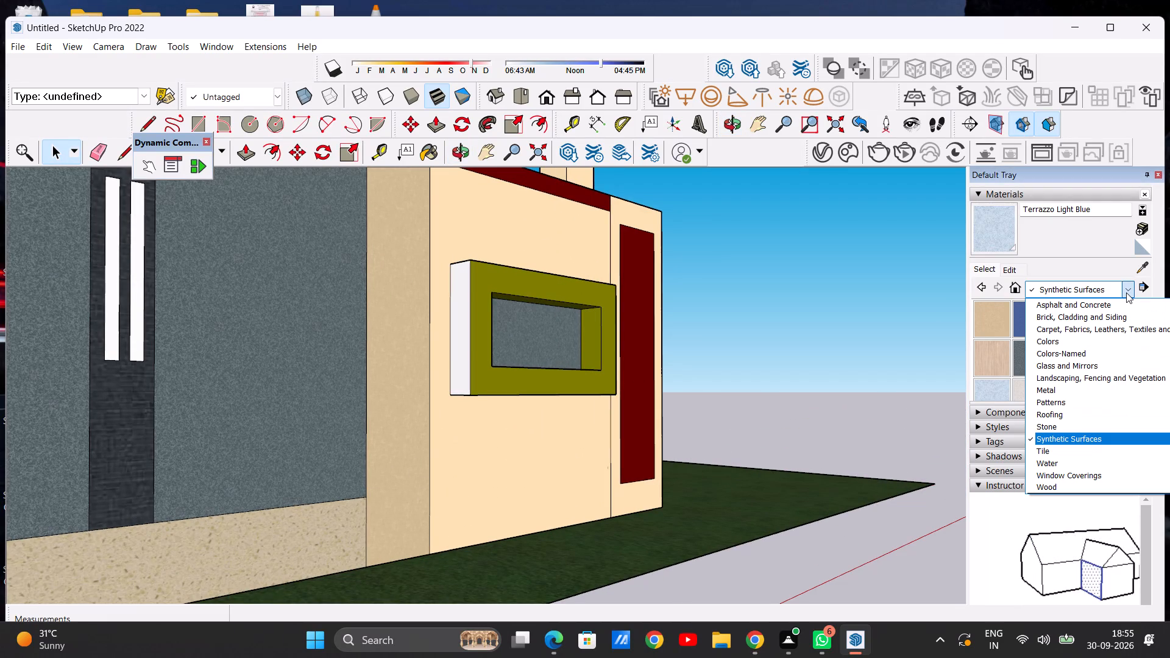
left_click(1097, 345)
scroll(1056, 352, "down", 3)
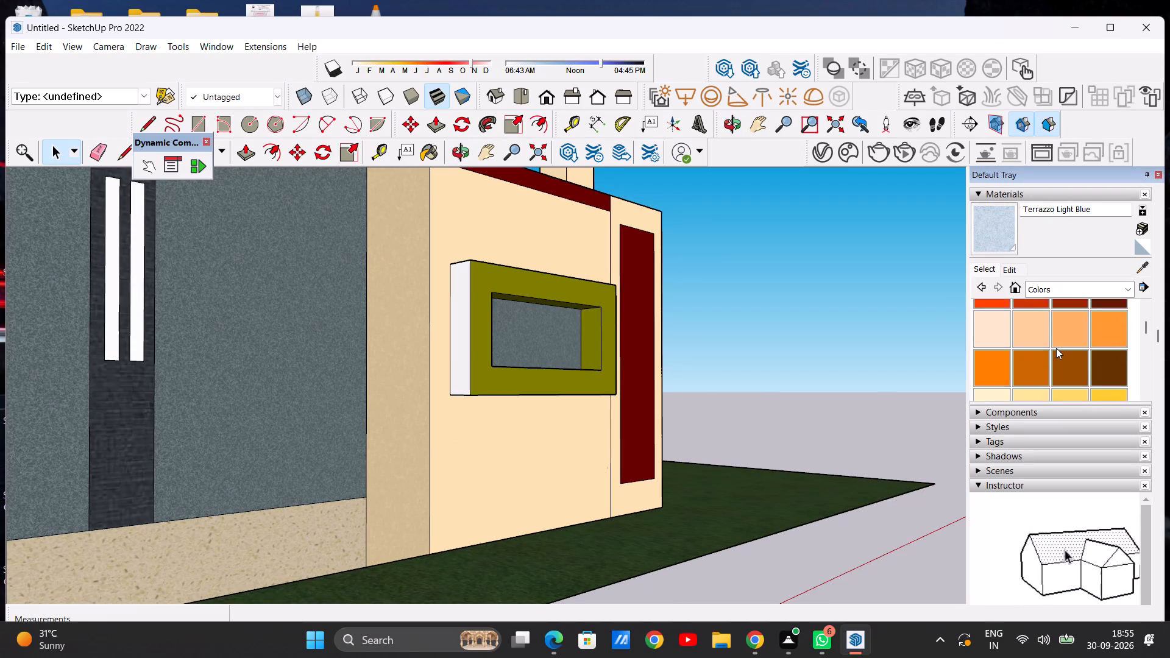
scroll(1056, 348, "down", 2)
left_click(1105, 300)
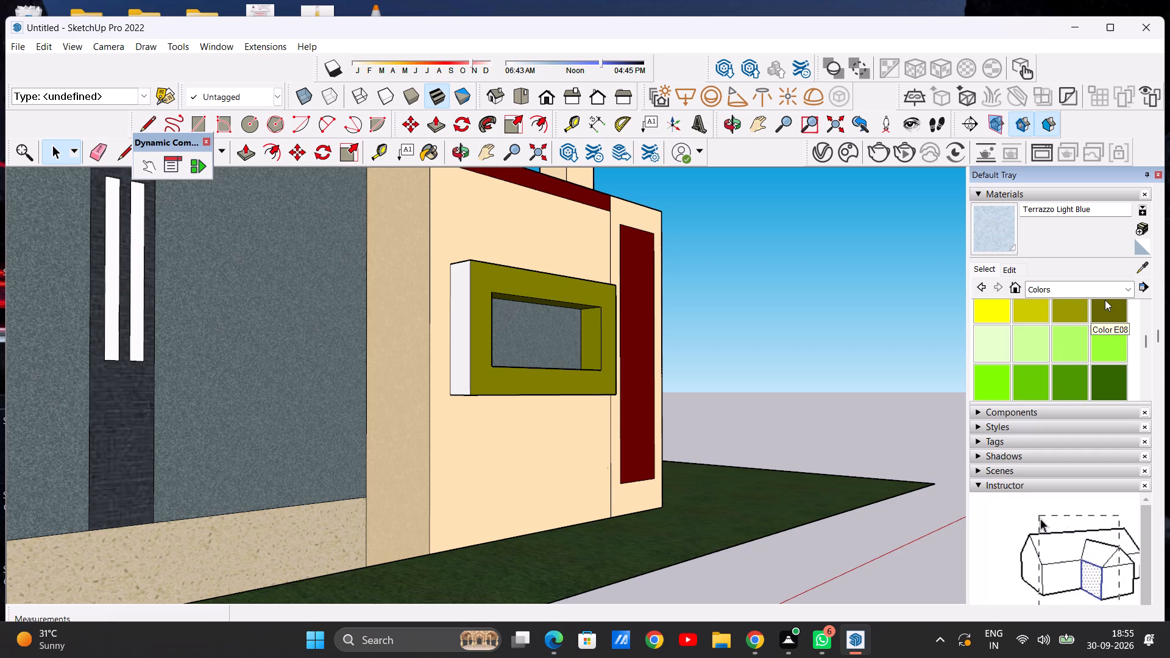
middle_click_drag(466, 378, 489, 392)
scroll(482, 359, "up", 5)
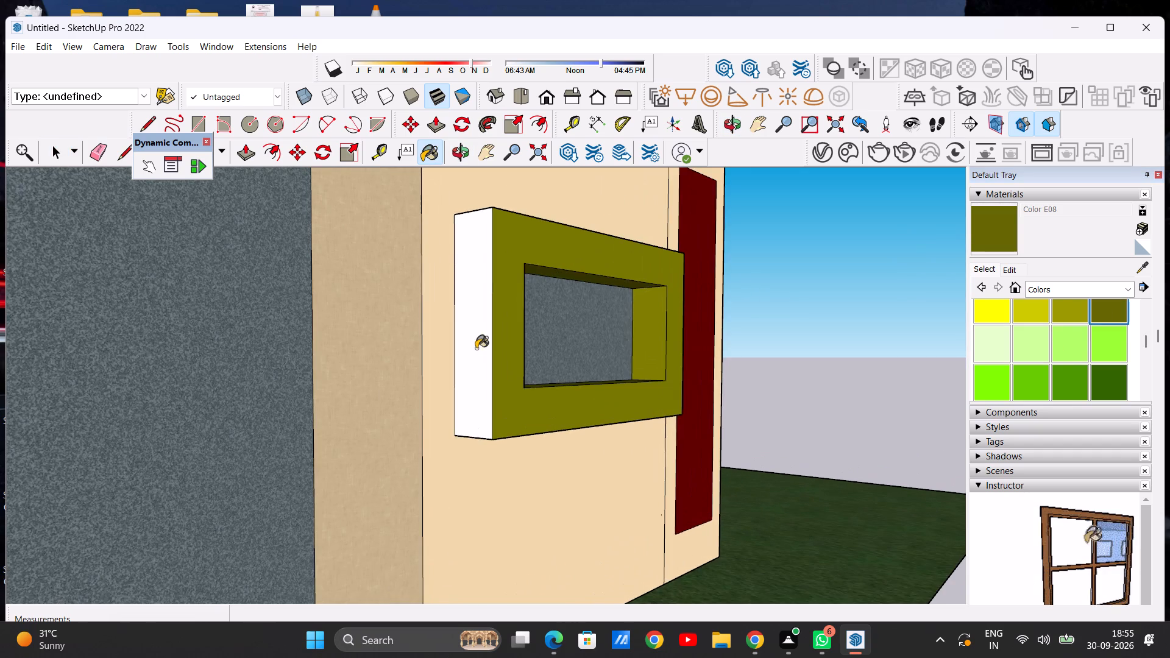
left_click(476, 348)
scroll(469, 366, "down", 10)
middle_click_drag(526, 326, 434, 357)
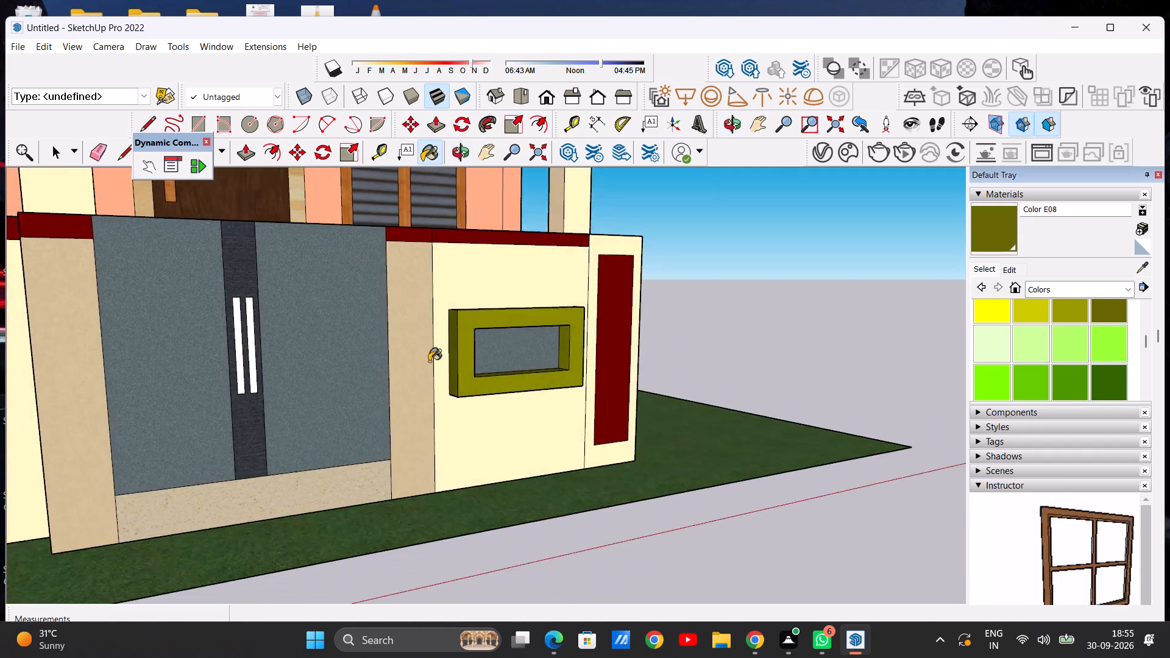
scroll(424, 386, "down", 16)
key("space")
Examine the whole house from the front, along the plain side wall and from above over the open roof.
middle_click_drag(444, 349, 257, 344)
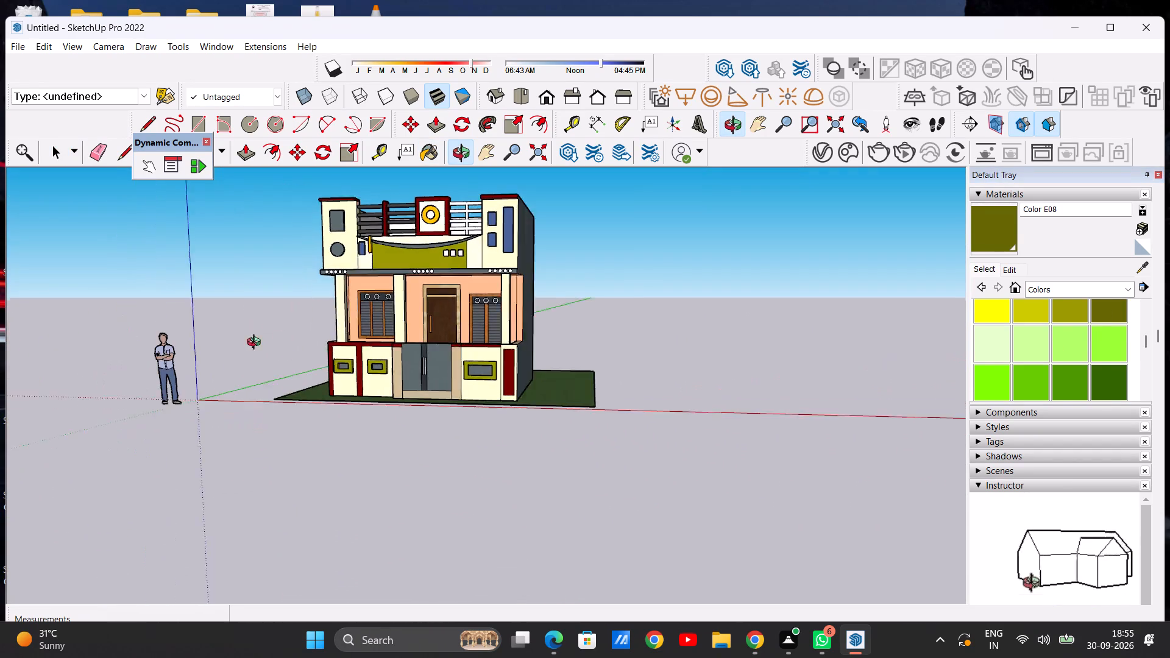
middle_click_drag(257, 344, 349, 350)
scroll(361, 322, "up", 7)
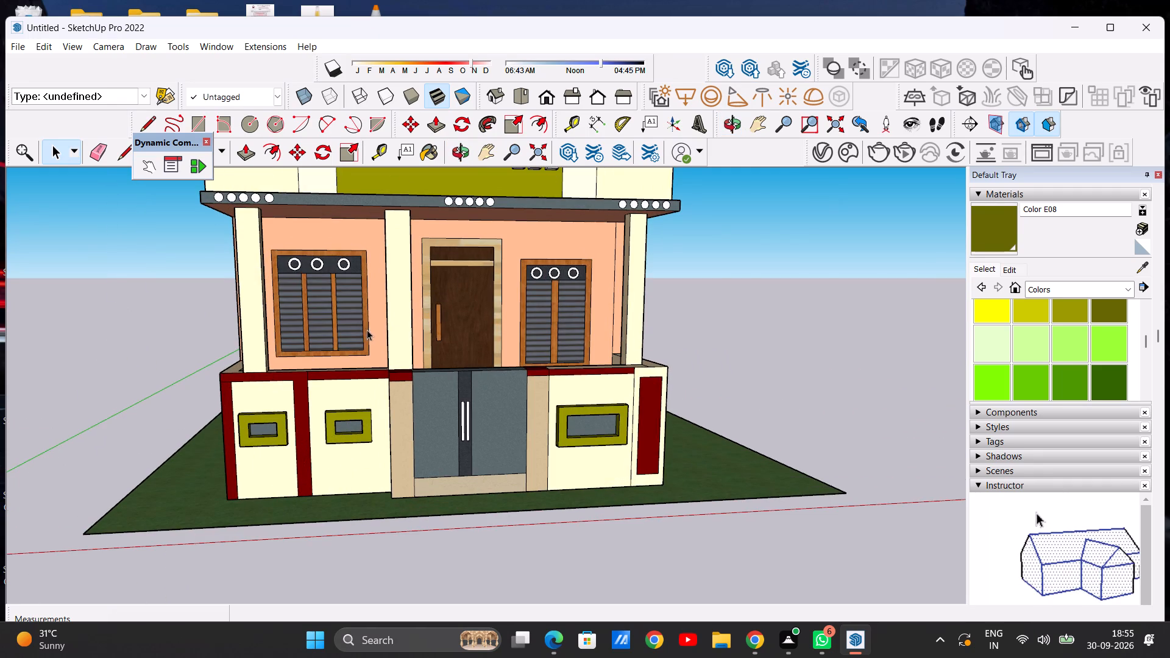
scroll(366, 333, "down", 11)
scroll(381, 304, "up", 7)
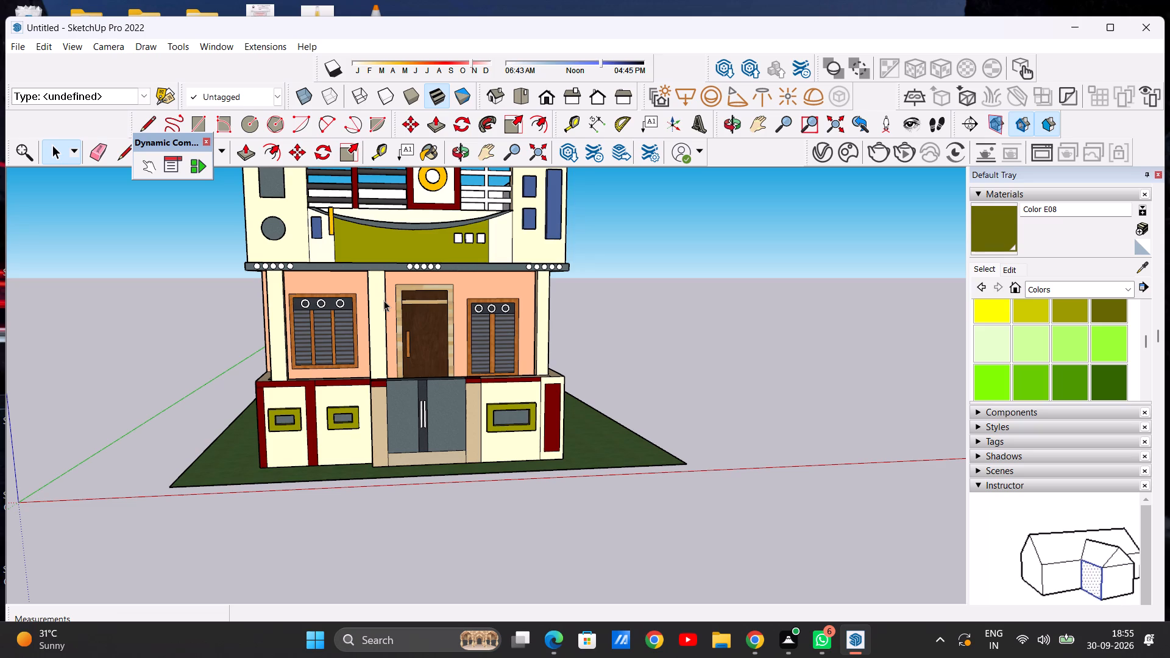
scroll(415, 258, "down", 12)
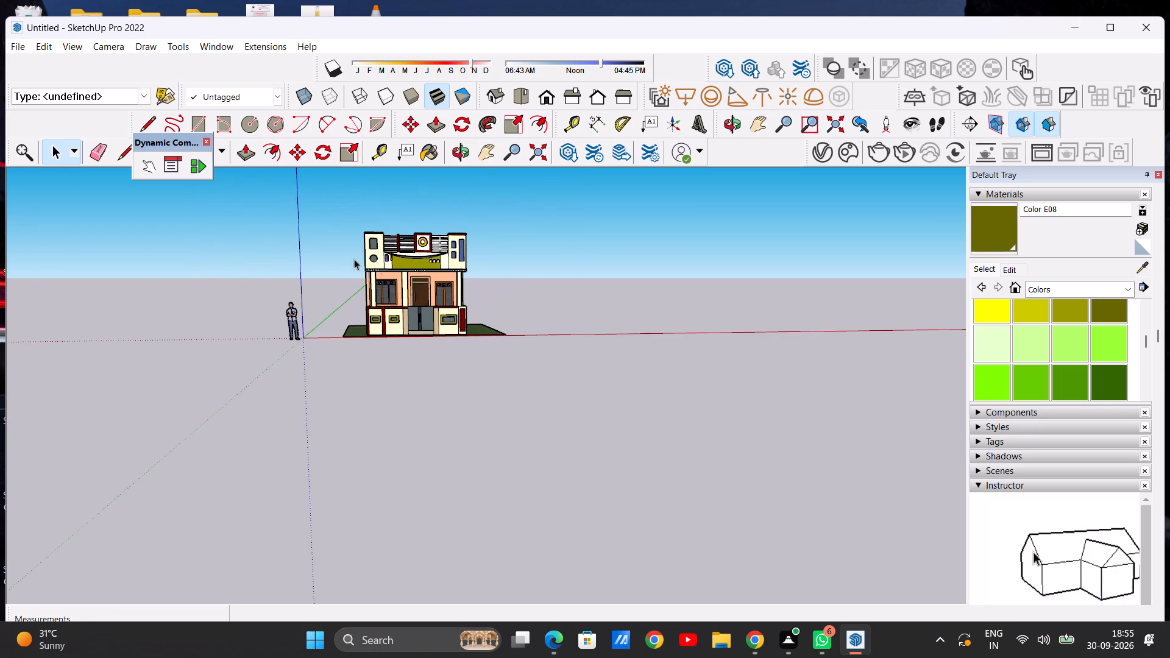
scroll(355, 256, "up", 5)
middle_click_drag(368, 255, 185, 279)
middle_click_drag(560, 280, 397, 275)
scroll(556, 224, "up", 6)
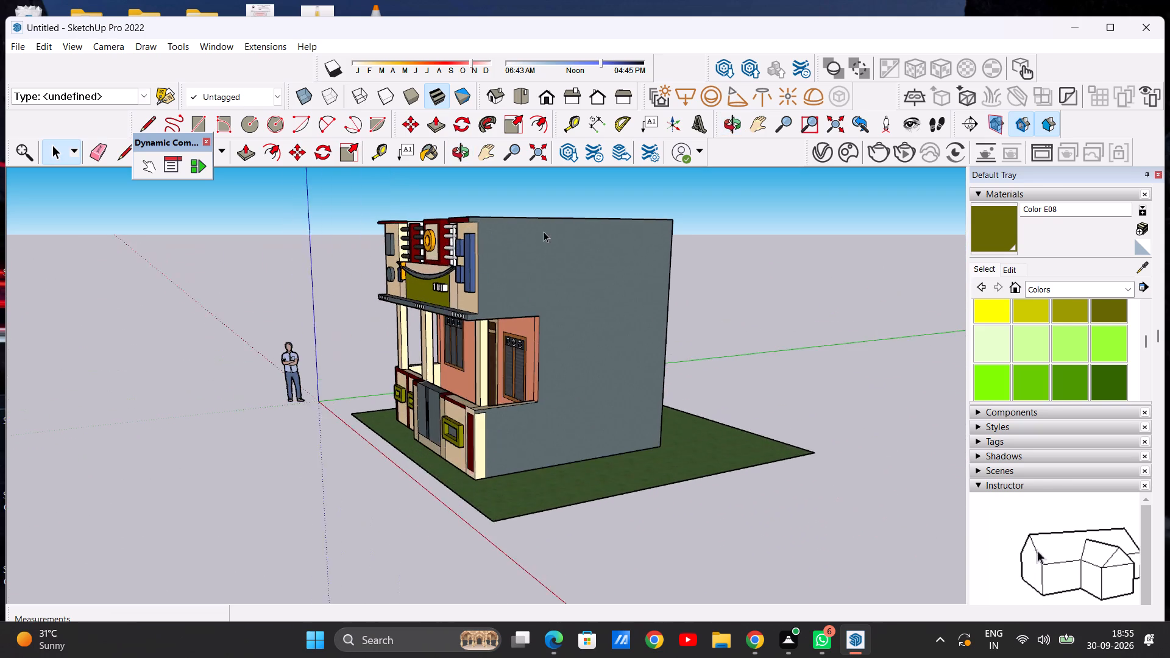
scroll(544, 232, "up", 1)
middle_click_drag(537, 232, 530, 389)
scroll(517, 212, "down", 10)
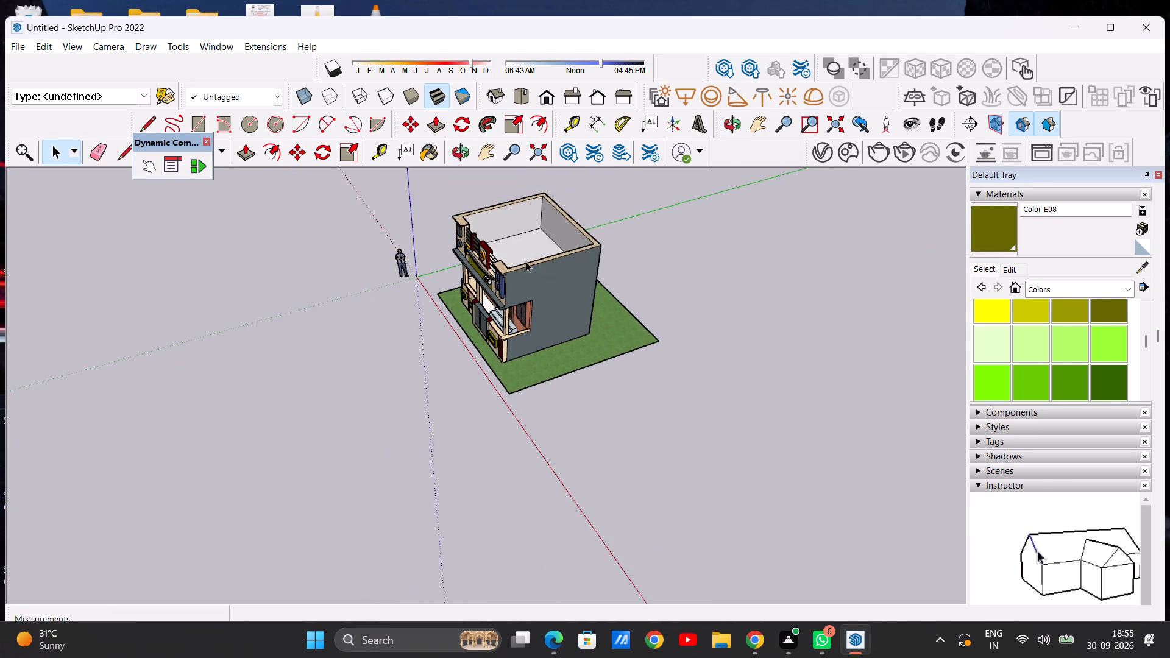
scroll(505, 237, "up", 13)
scroll(553, 252, "down", 7)
middle_click_drag(438, 313, 725, 193)
scroll(512, 269, "up", 7)
scroll(481, 256, "down", 6)
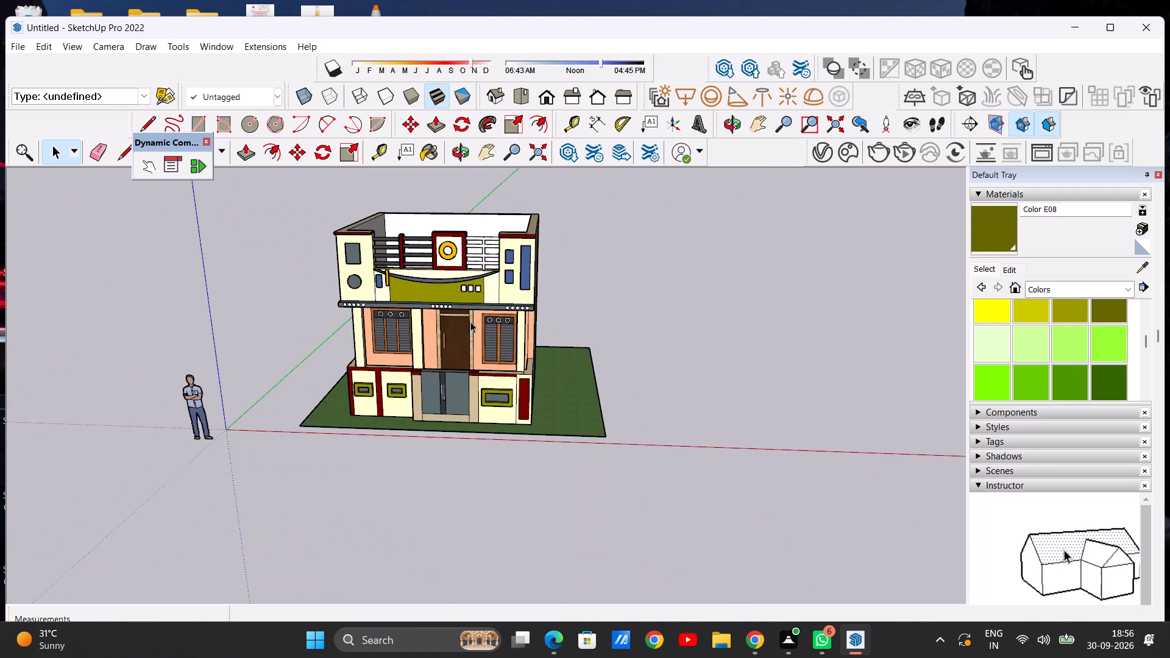
Review the finished front elevation from low, straight-on and angled viewpoints, including the windows, door, gate and parapet.
middle_click_drag(459, 335, 461, 191)
scroll(460, 320, "up", 7)
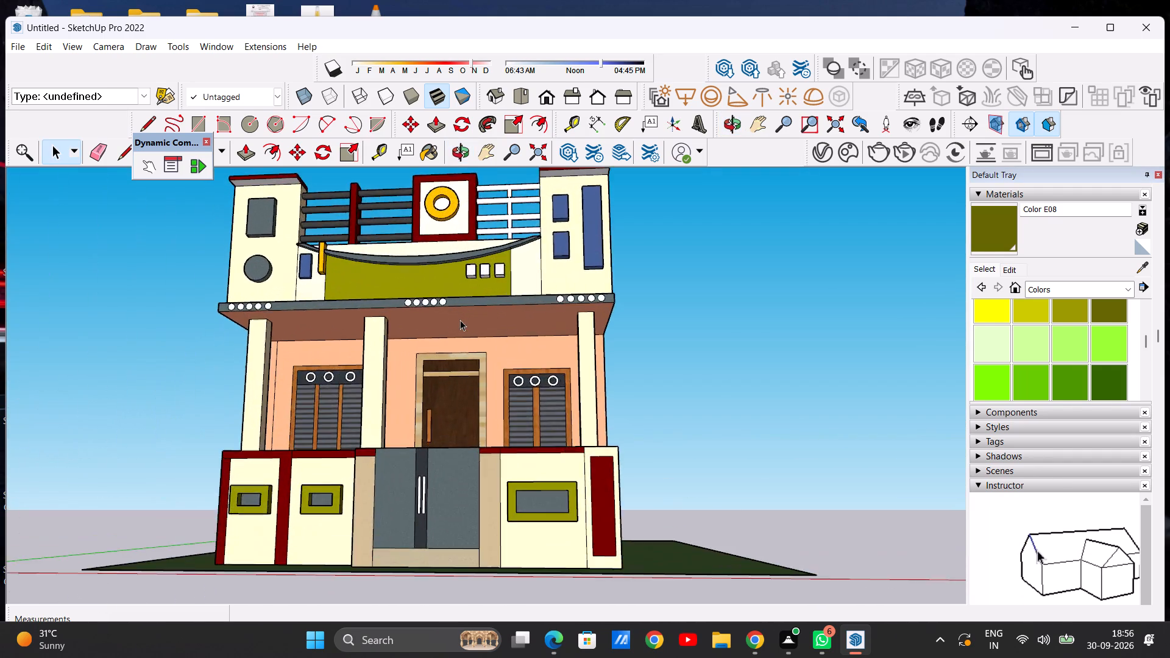
scroll(458, 322, "up", 8)
scroll(517, 313, "down", 14)
middle_click_drag(391, 324, 463, 359)
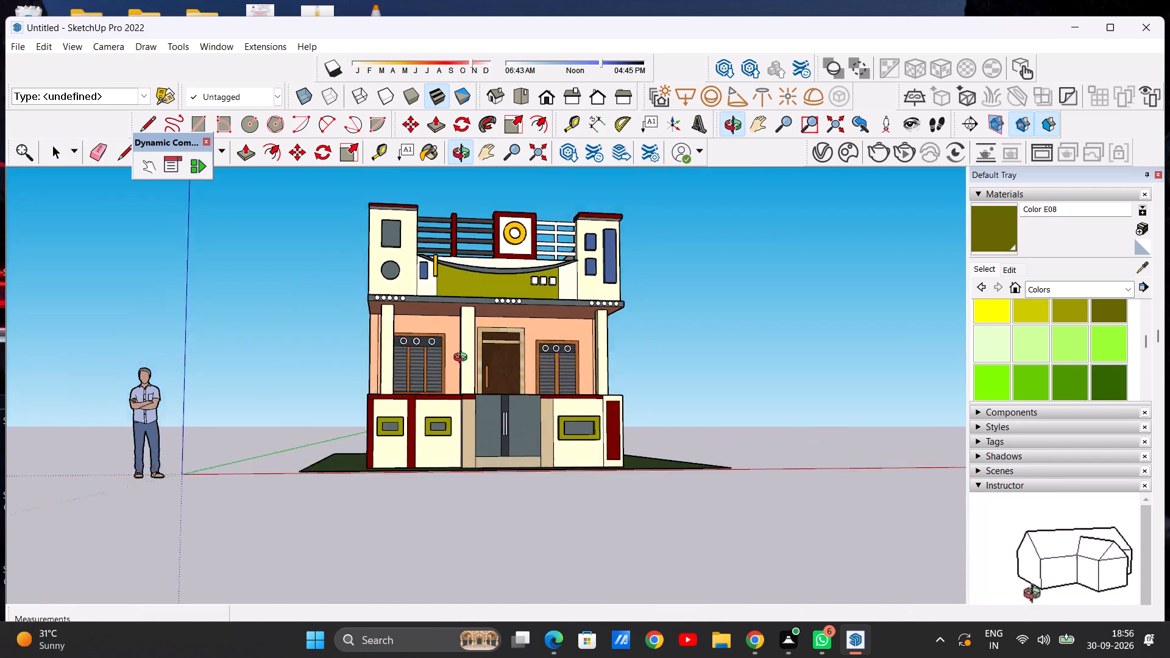
middle_click_drag(463, 359, 379, 426)
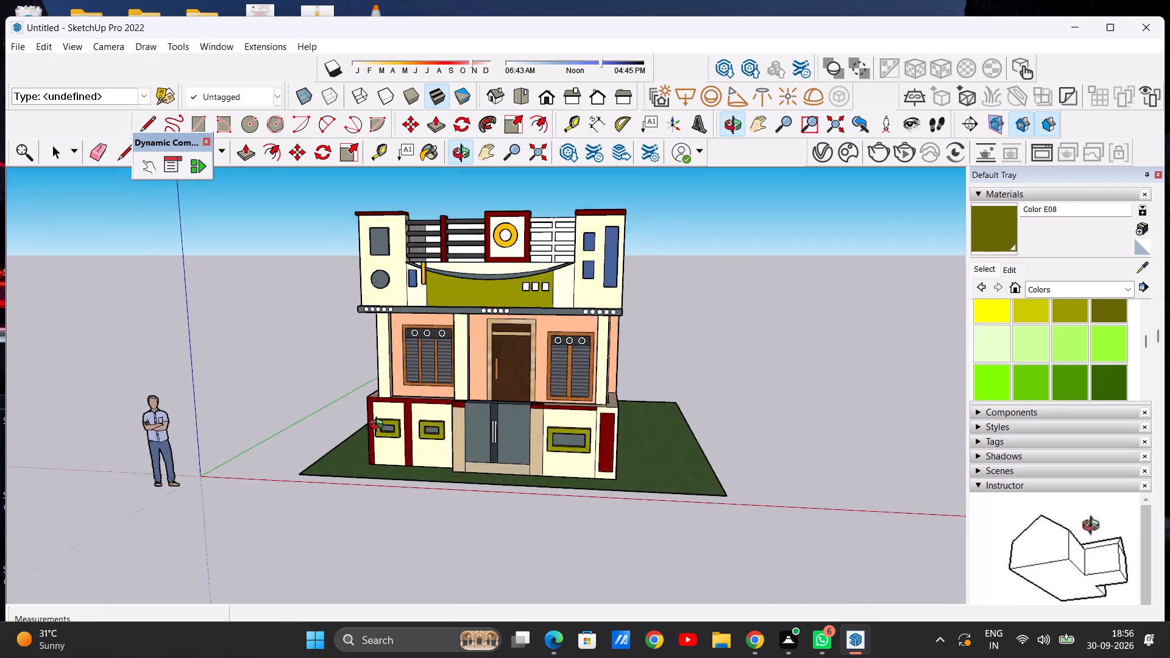
middle_click_drag(379, 426, 420, 378)
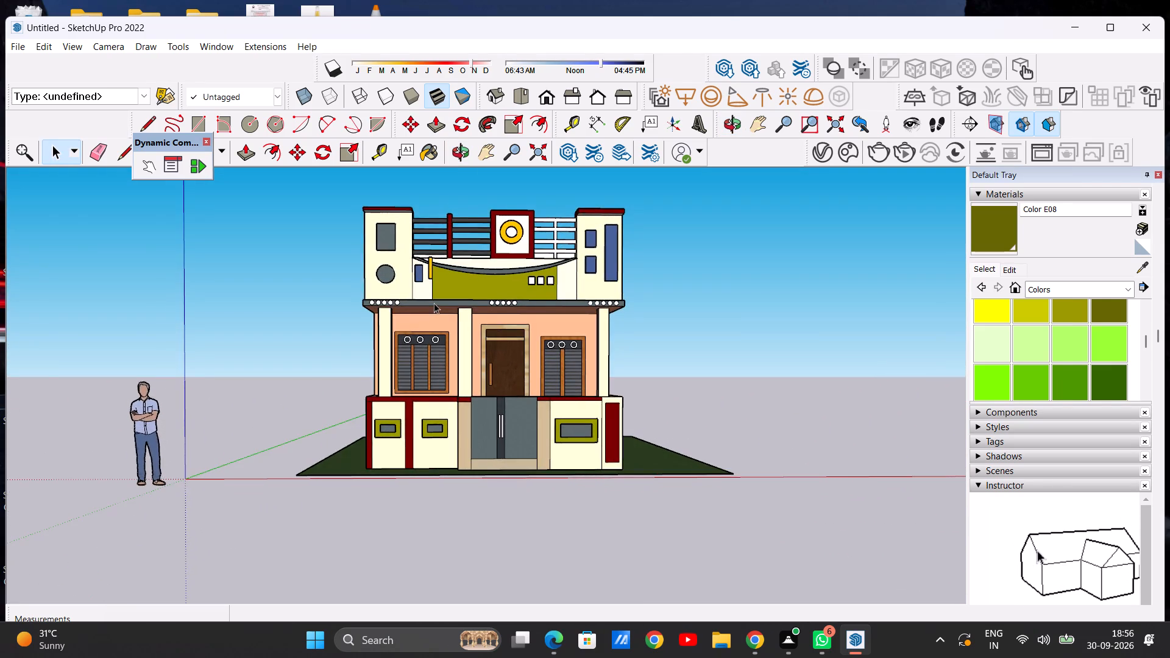
scroll(435, 307, "up", 6)
middle_click_drag(427, 344, 434, 391)
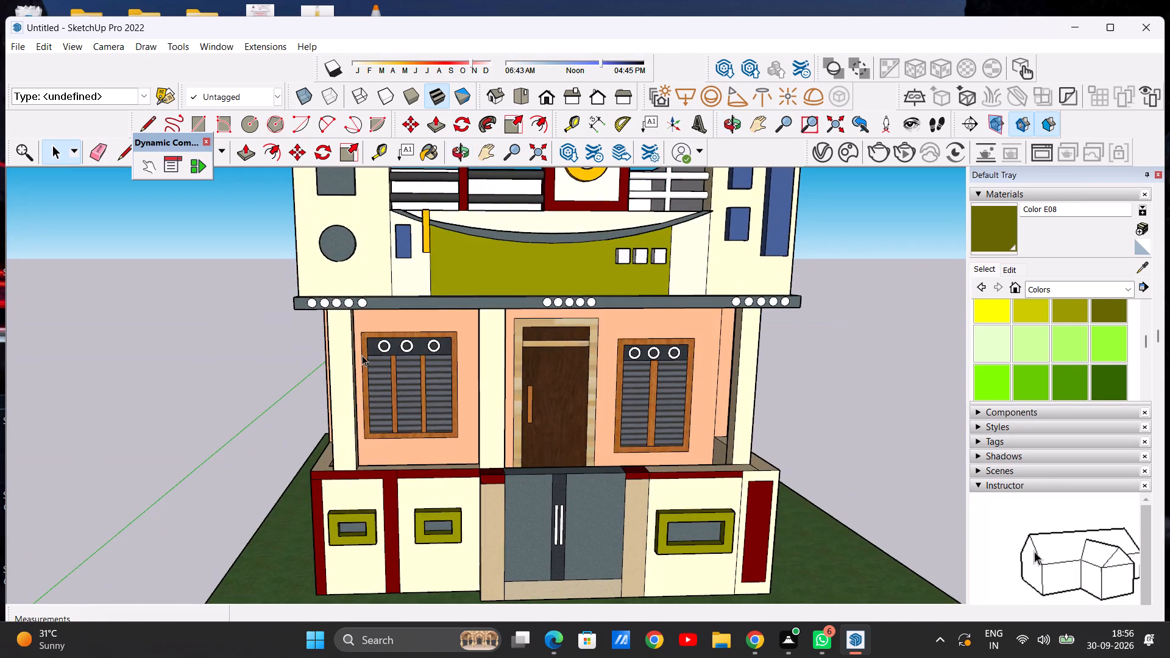
scroll(362, 355, "down", 18)
scroll(400, 341, "up", 8)
middle_click_drag(400, 341, 634, 345)
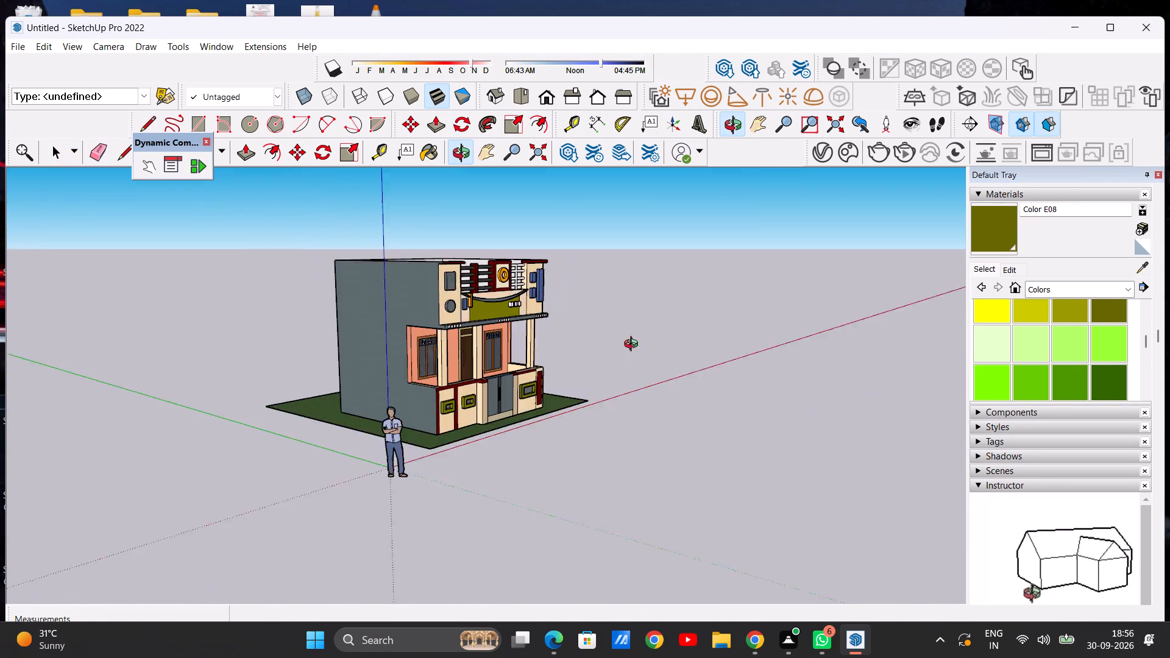
middle_click_drag(634, 345, 467, 369)
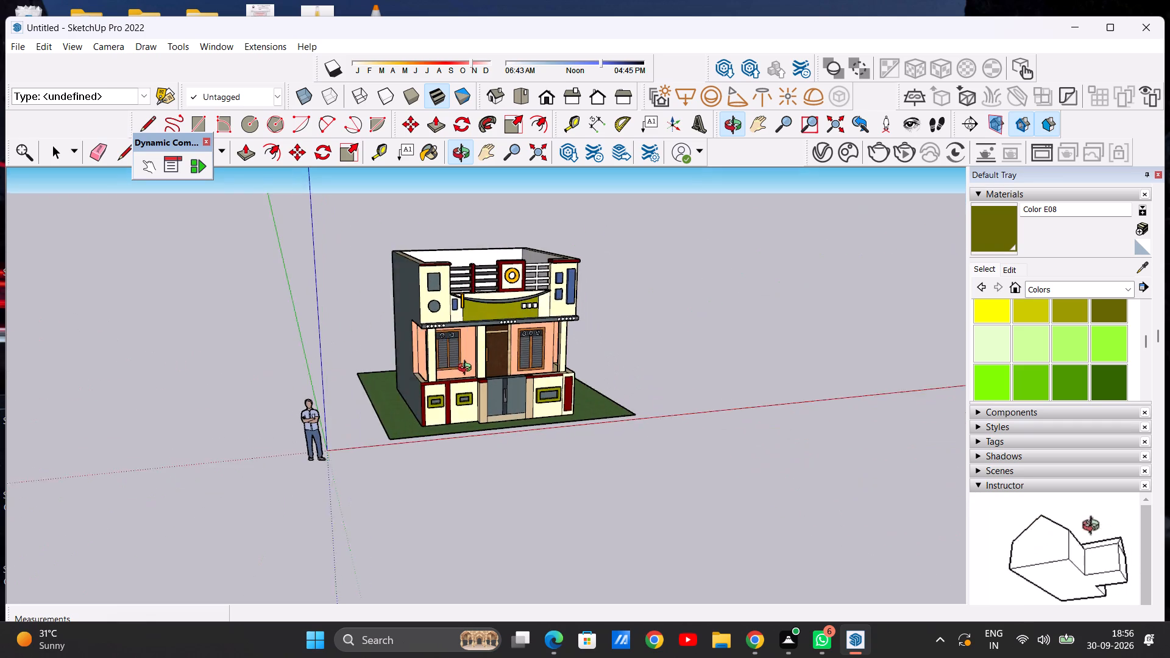
Examine the whole house from the front, at ground level and from below the ground plane.
middle_click_drag(467, 369, 408, 358)
scroll(487, 338, "up", 3)
middle_click_drag(476, 386, 470, 289)
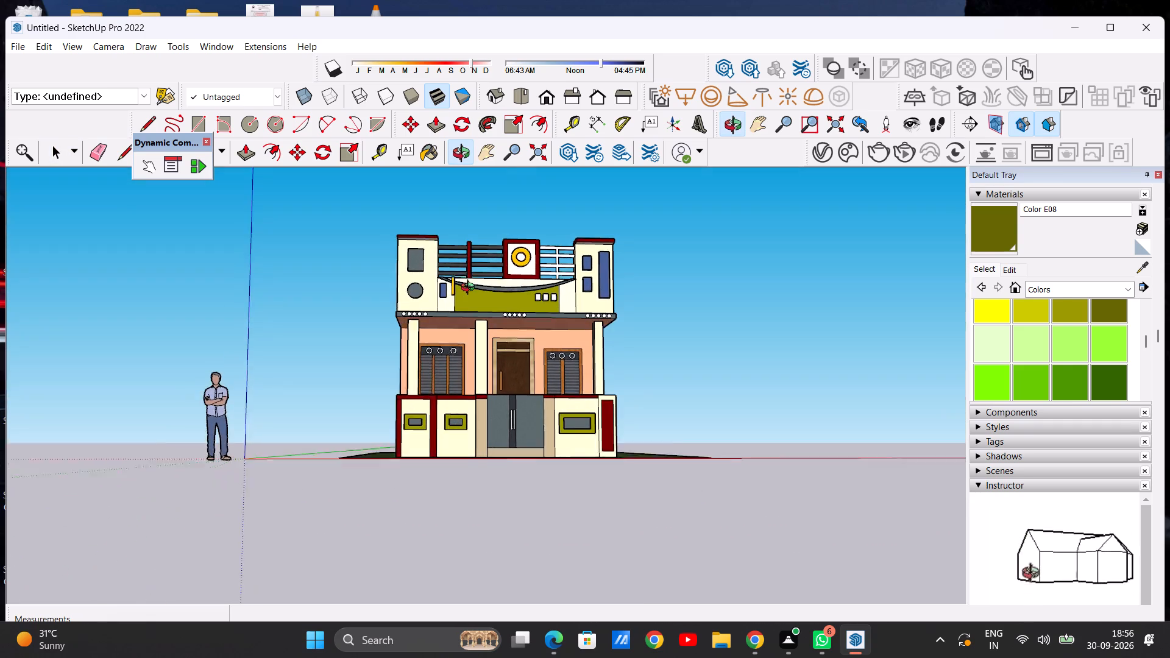
middle_click_drag(470, 289, 473, 279)
middle_click_drag(484, 411, 458, 306)
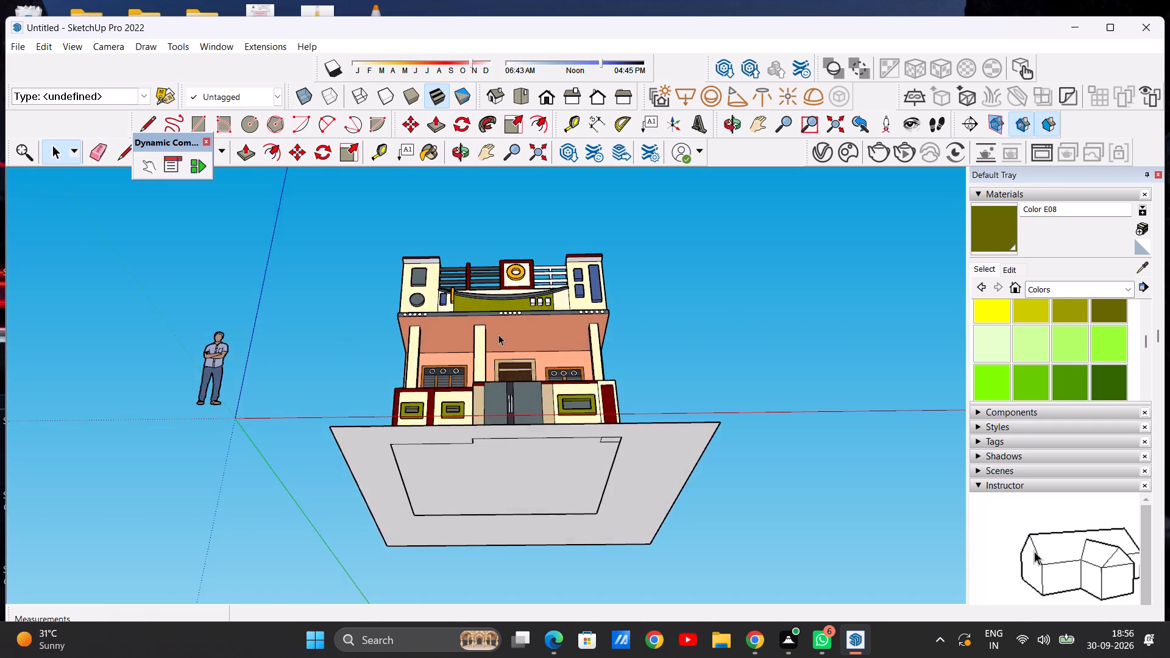
scroll(498, 334, "up", 14)
scroll(500, 338, "down", 13)
middle_click_drag(467, 425, 473, 500)
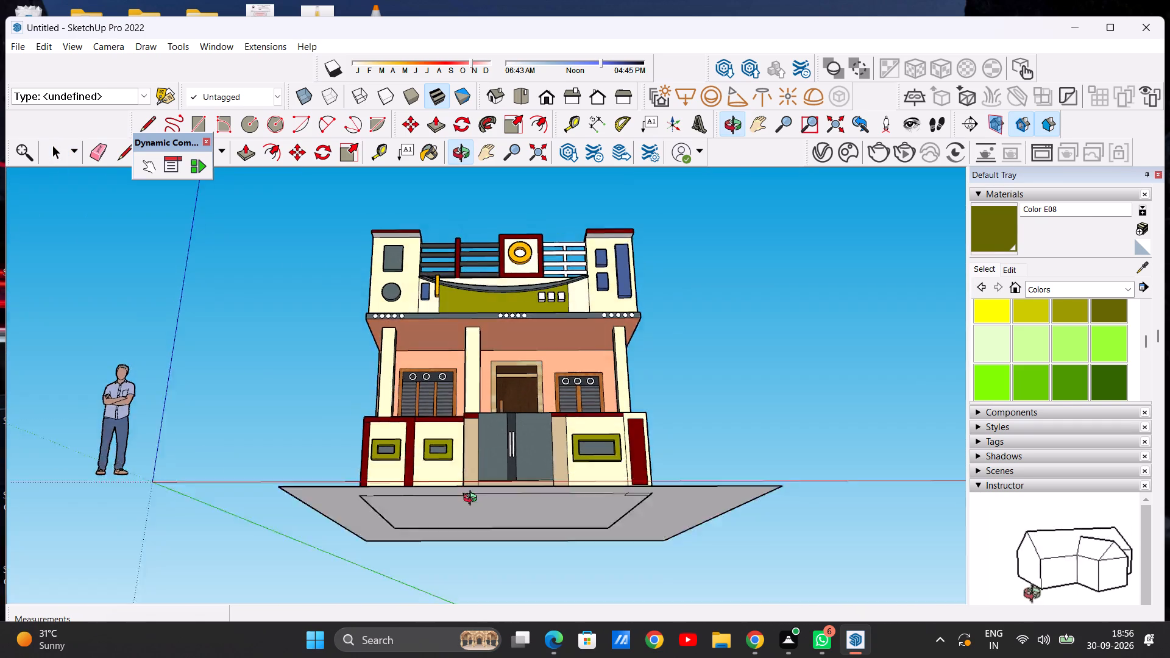
middle_click_drag(473, 500, 475, 529)
scroll(475, 462, "up", 1)
middle_click_drag(505, 544, 493, 383)
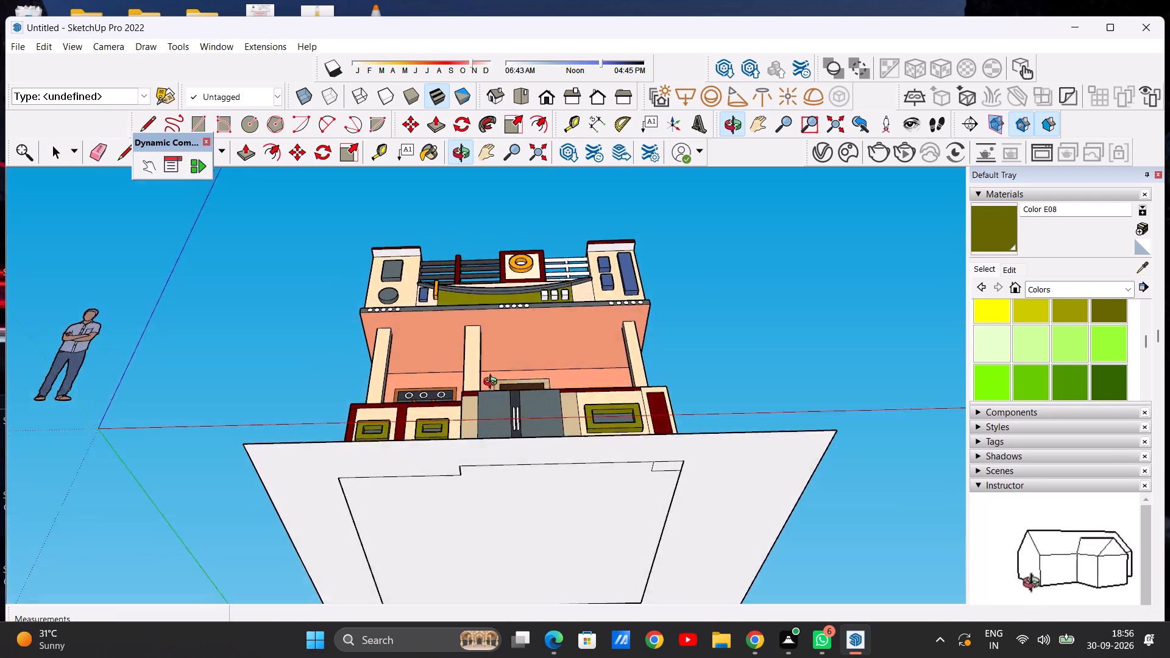
middle_click_drag(493, 383, 501, 585)
scroll(444, 385, "down", 11)
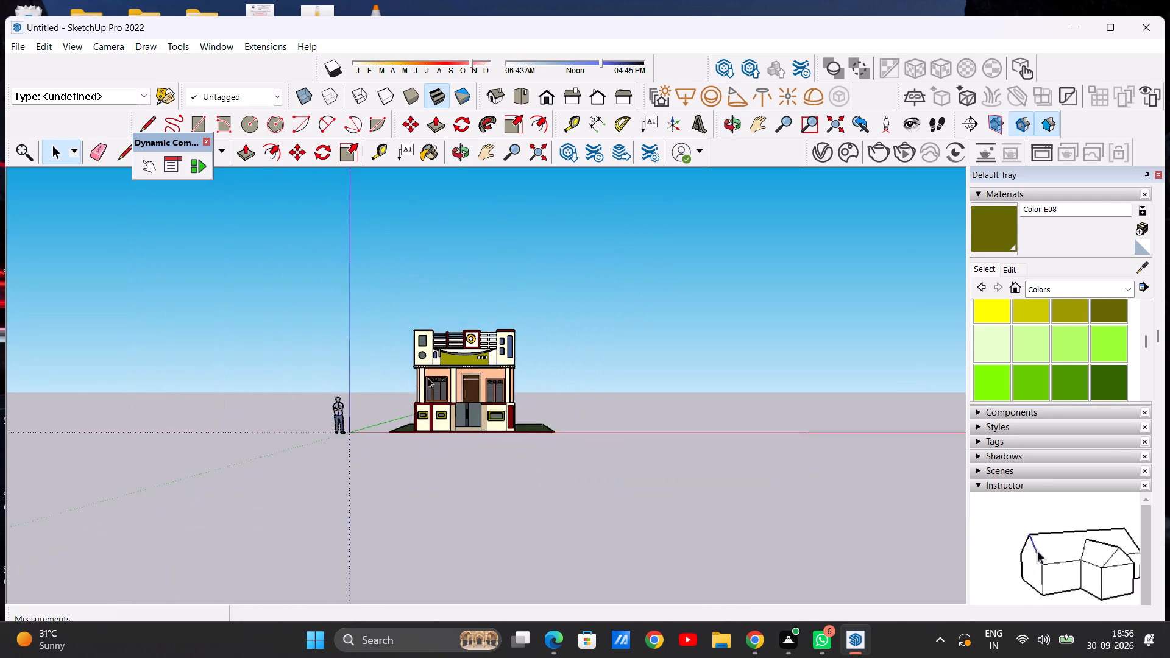
scroll(428, 377, "up", 15)
scroll(461, 374, "down", 5)
Paint the white porch floor around the entrance steps with Carpet Berber Pattern Gray from the carpet and fabrics materials.
middle_click_drag(470, 345, 472, 509)
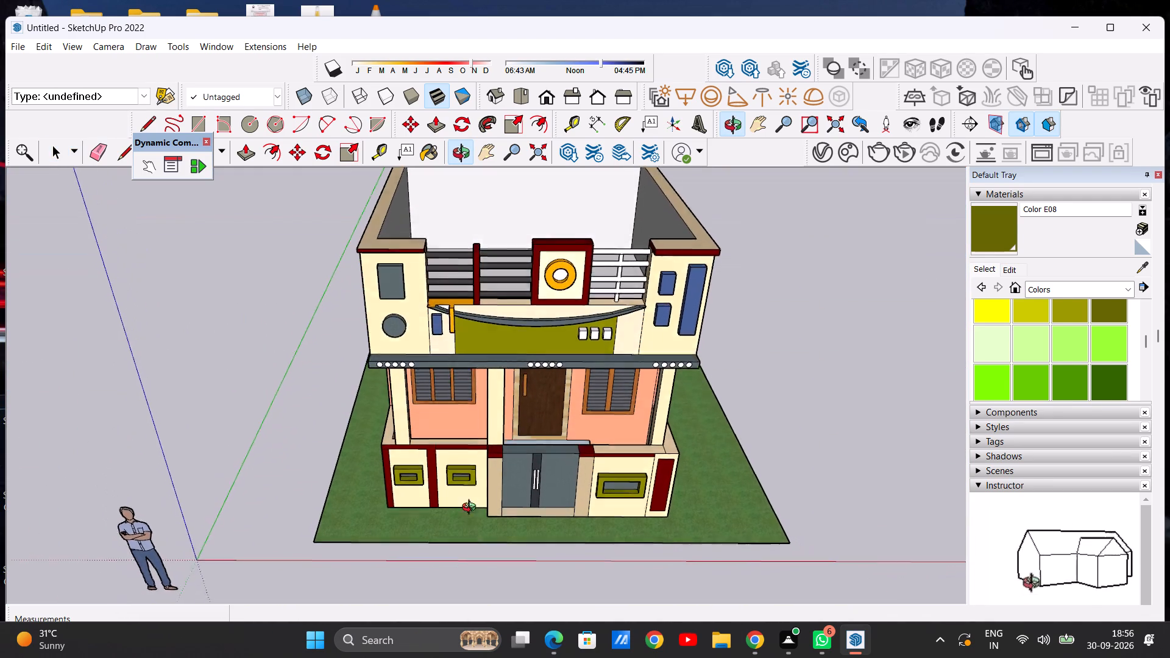
middle_click_drag(472, 509, 467, 532)
scroll(541, 428, "up", 6)
middle_click_drag(565, 437, 310, 439)
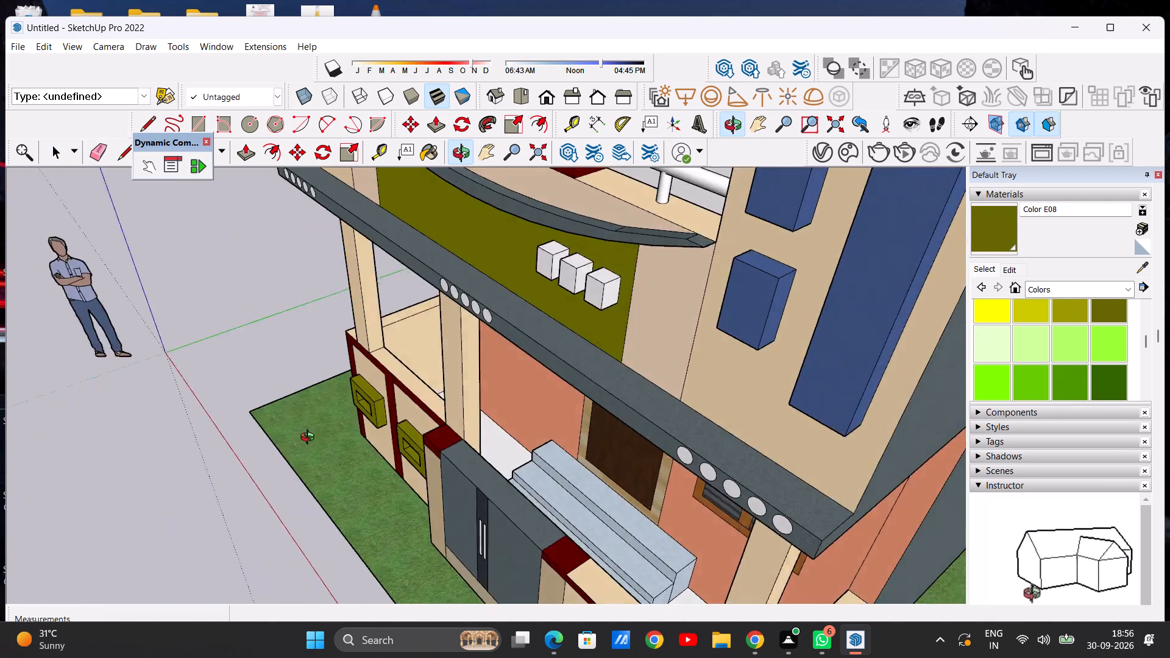
middle_click_drag(310, 439, 182, 388)
scroll(236, 381, "down", 9)
scroll(420, 500, "up", 14)
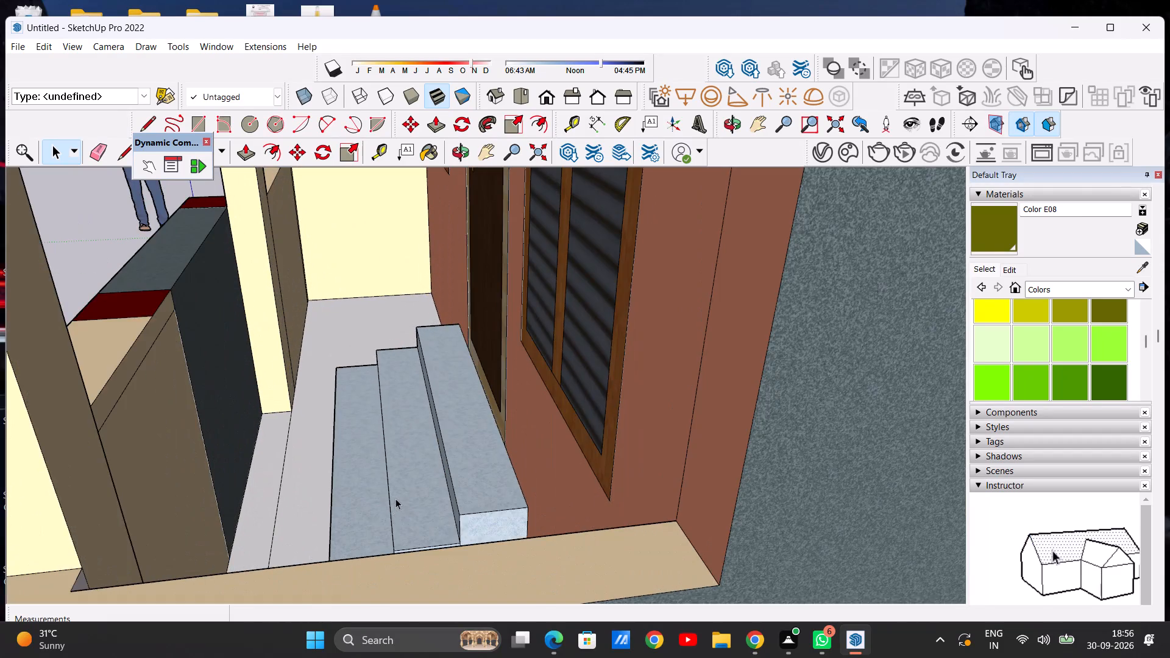
middle_click_drag(414, 494, 422, 536)
scroll(439, 491, "up", 1)
scroll(475, 374, "down", 10)
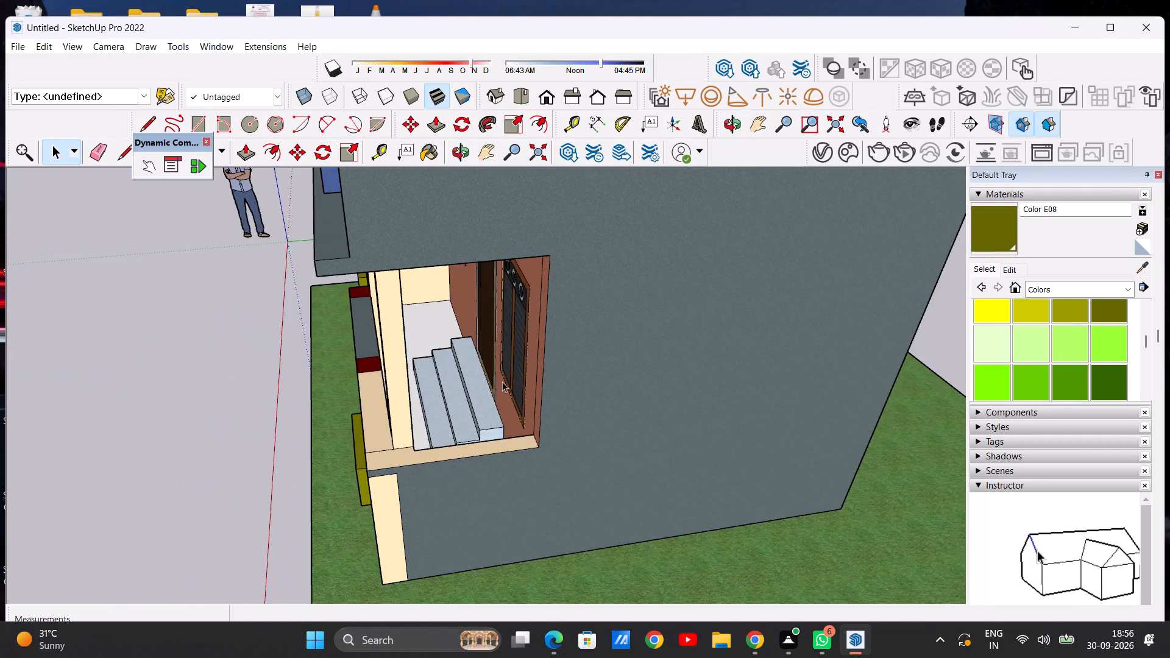
scroll(473, 382, "up", 6)
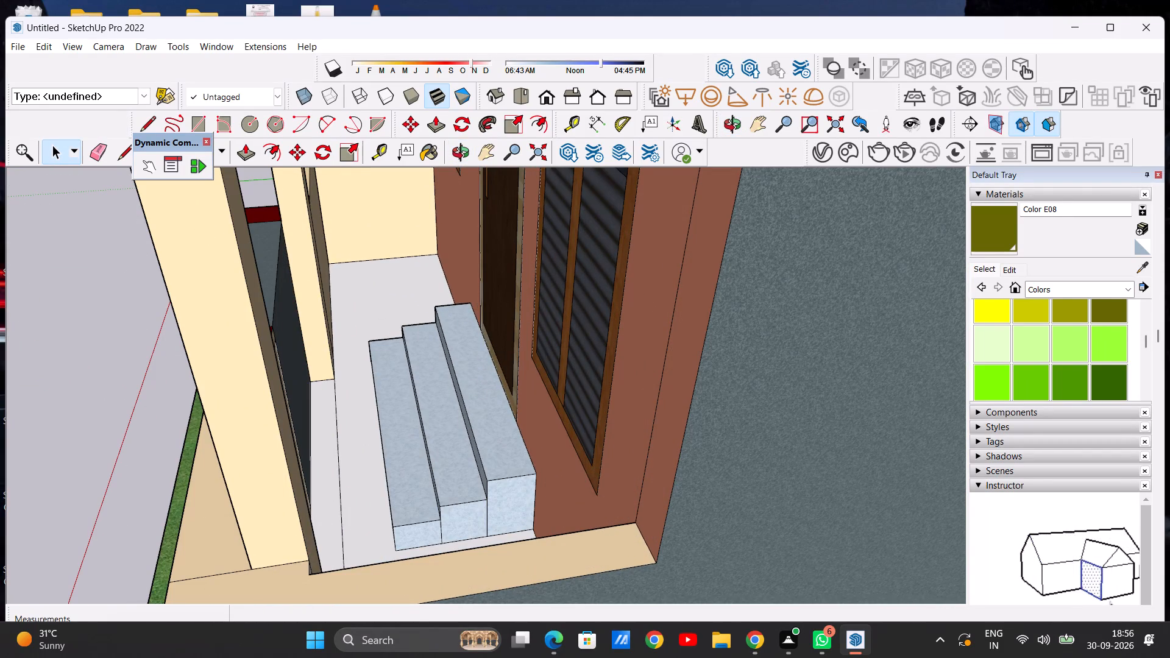
left_click(1124, 292)
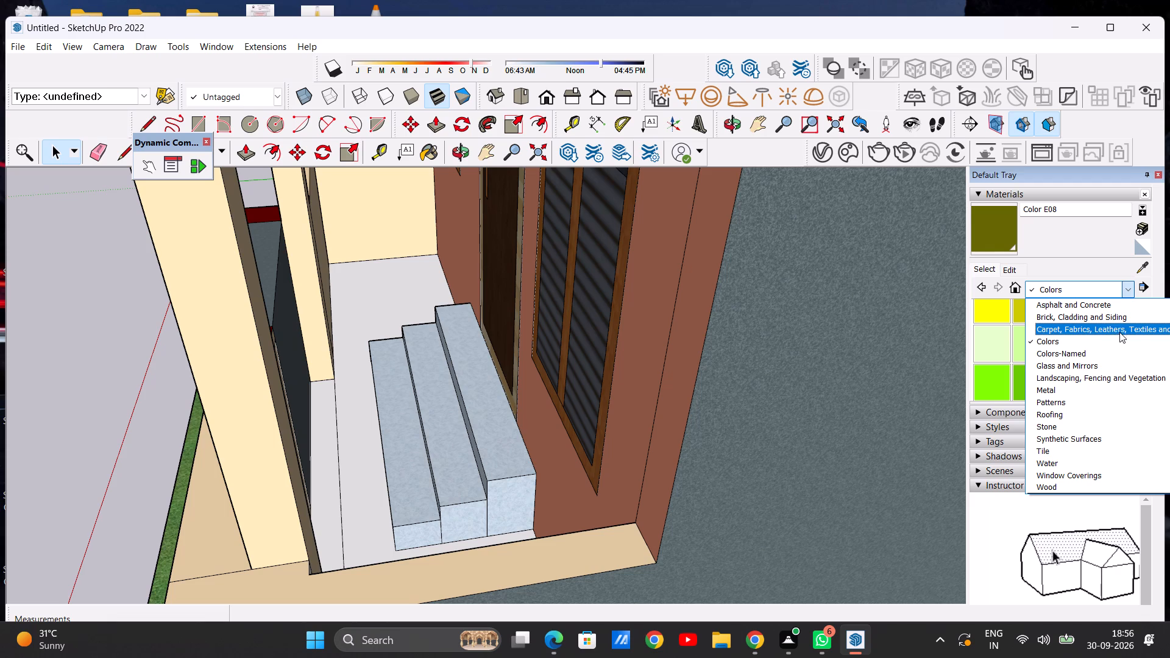
left_click(1068, 327)
scroll(1005, 327, "down", 1)
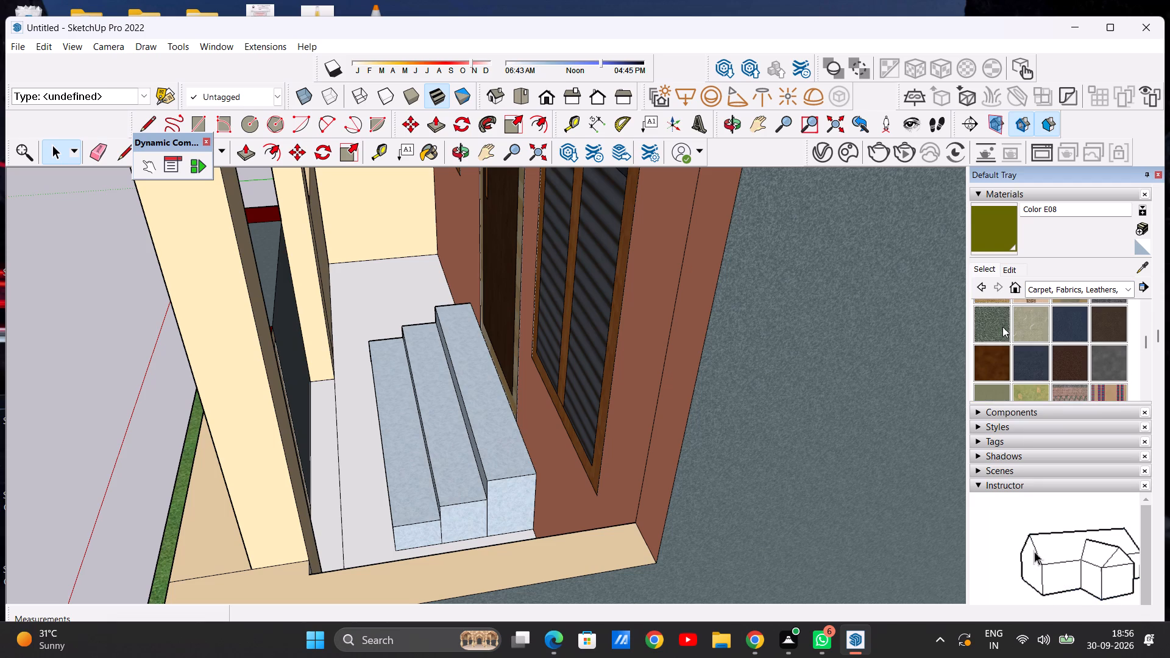
scroll(1002, 327, "down", 1)
scroll(1017, 332, "up", 2)
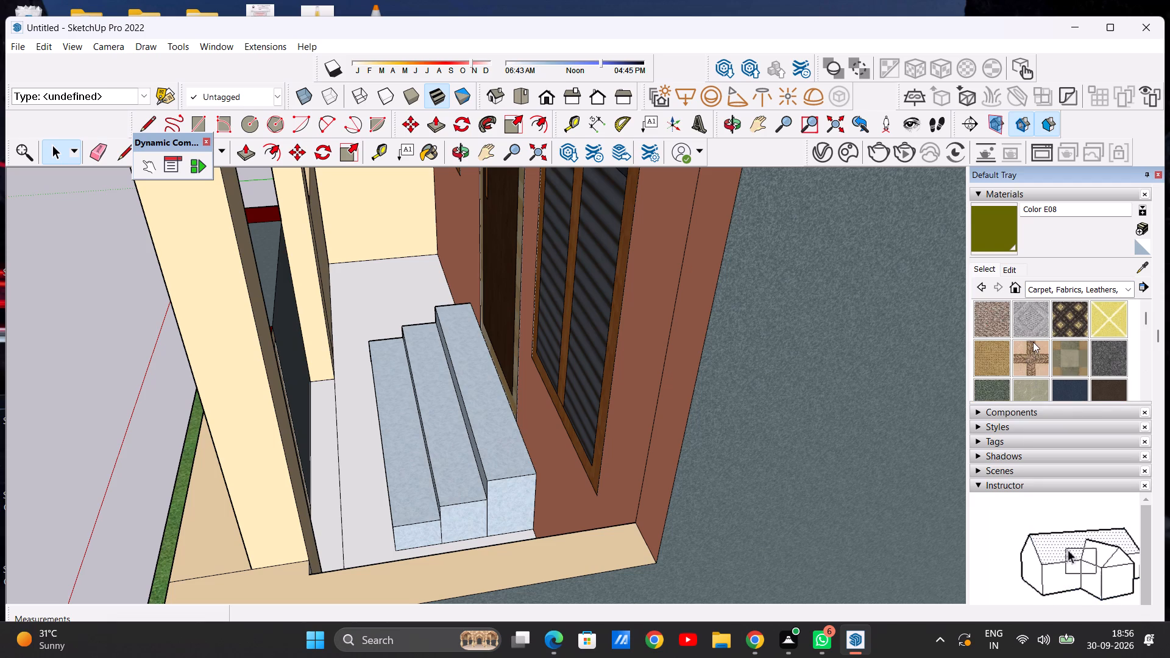
scroll(1031, 342, "down", 1)
scroll(1026, 331, "up", 2)
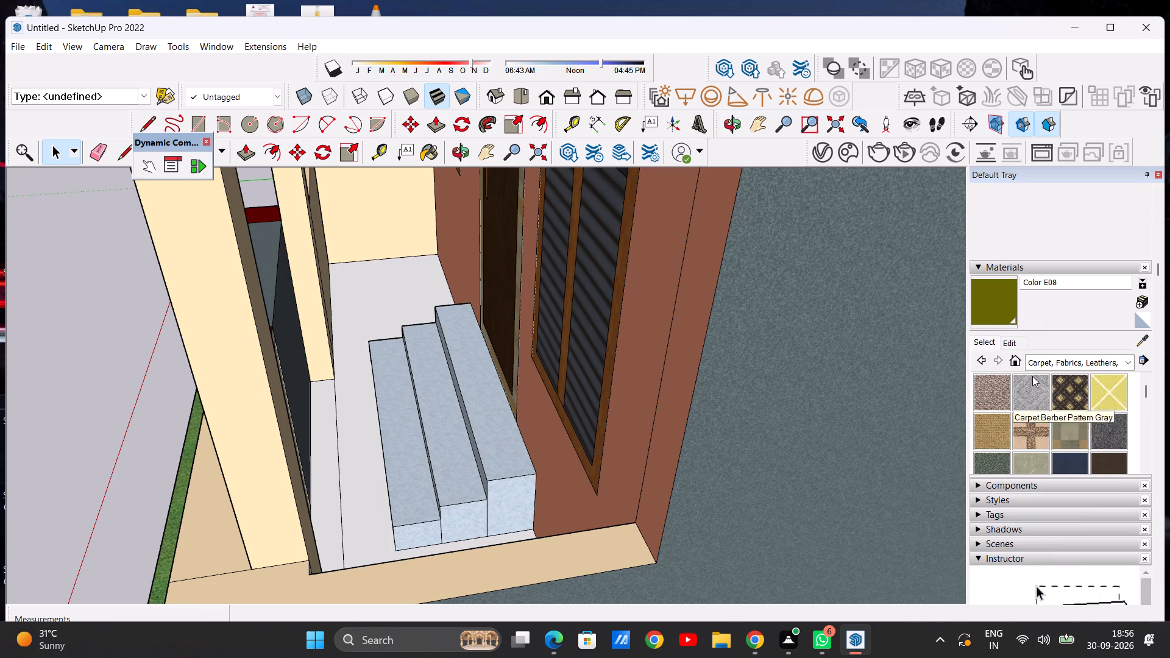
left_click(1030, 387)
left_click(368, 312)
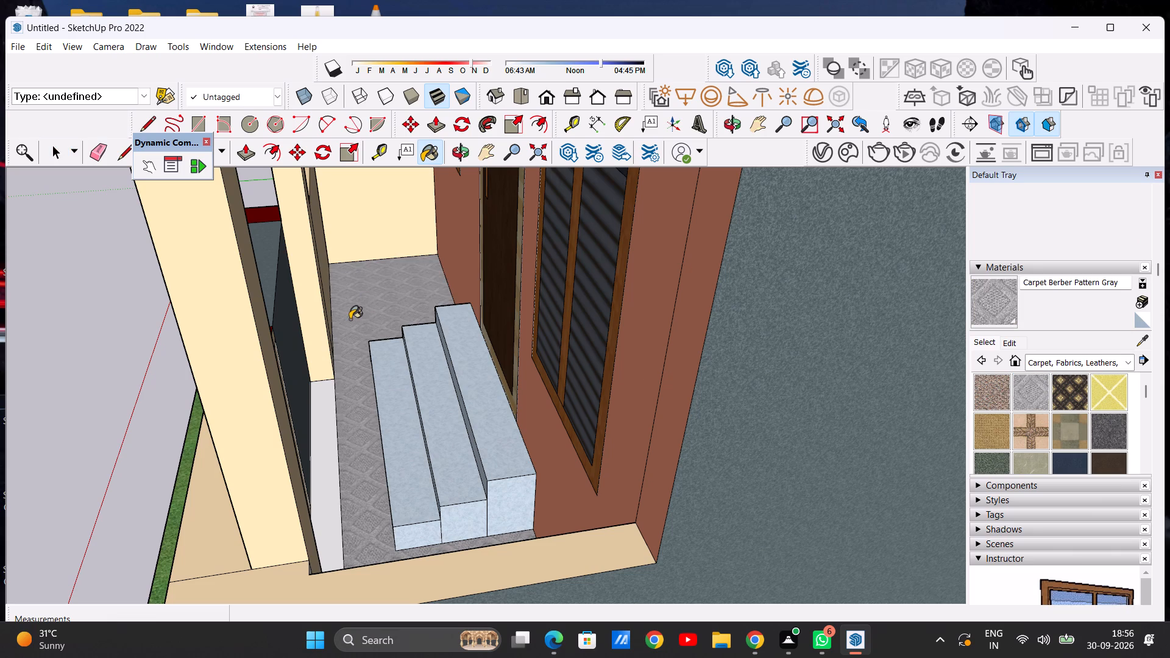
Paint the remaining narrow white floor strip behind the gate with the same Carpet Berber Pattern Gray and check the floor up close.
scroll(350, 320, "up", 14)
scroll(377, 319, "down", 20)
scroll(377, 319, "down", 2)
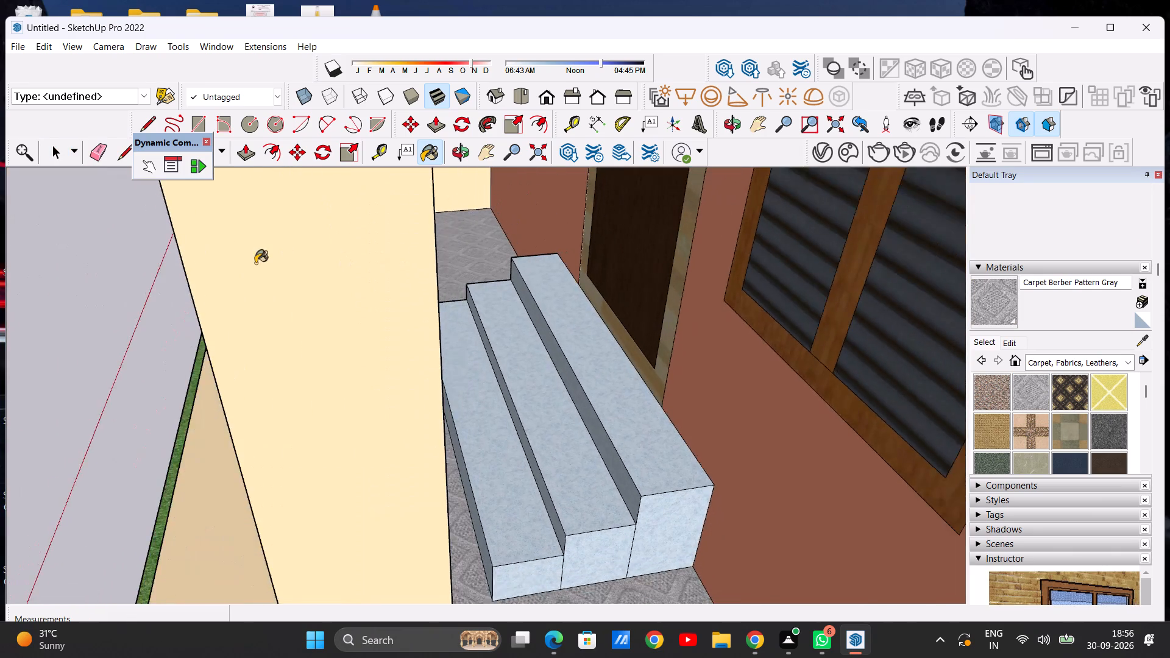
scroll(255, 263, "down", 14)
scroll(334, 316, "up", 7)
left_click(272, 398)
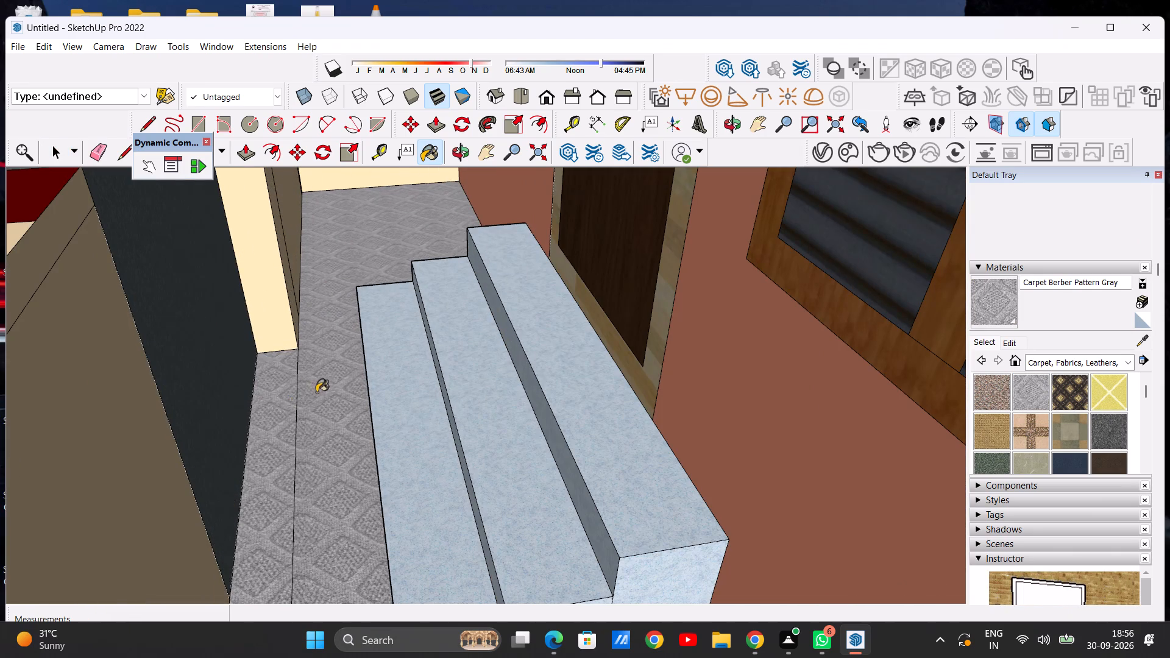
scroll(316, 385, "down", 3)
scroll(331, 444, "up", 7)
scroll(315, 347, "down", 13)
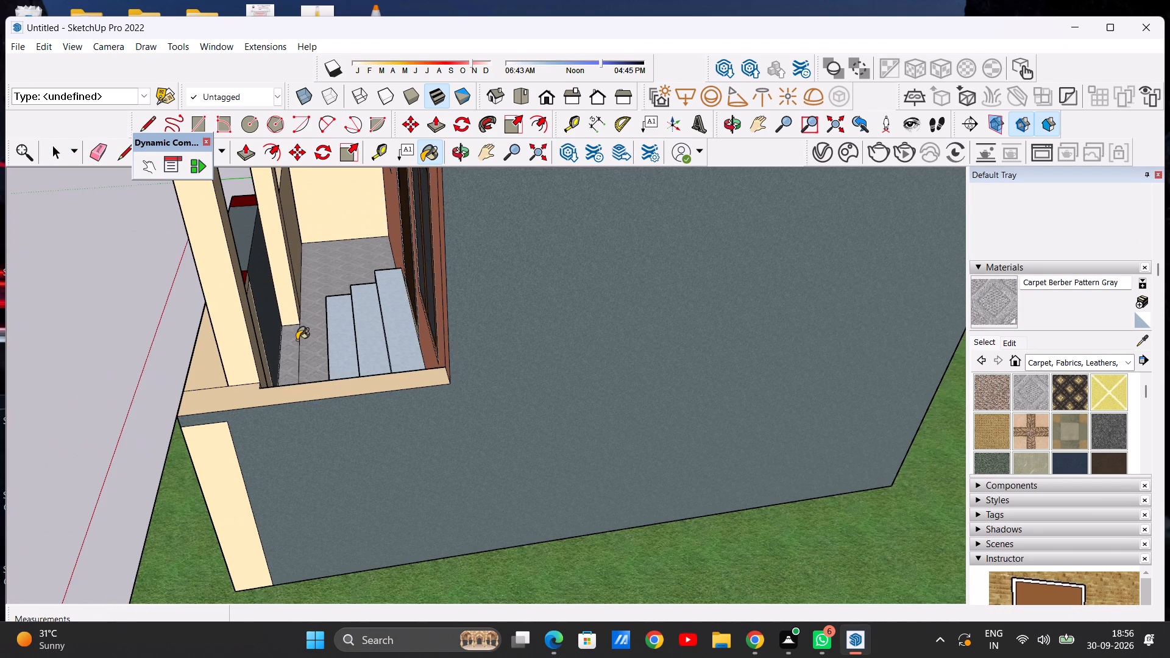
middle_click_drag(301, 341, 307, 417)
scroll(307, 417, "up", 1)
scroll(311, 431, "up", 20)
scroll(311, 431, "up", 3)
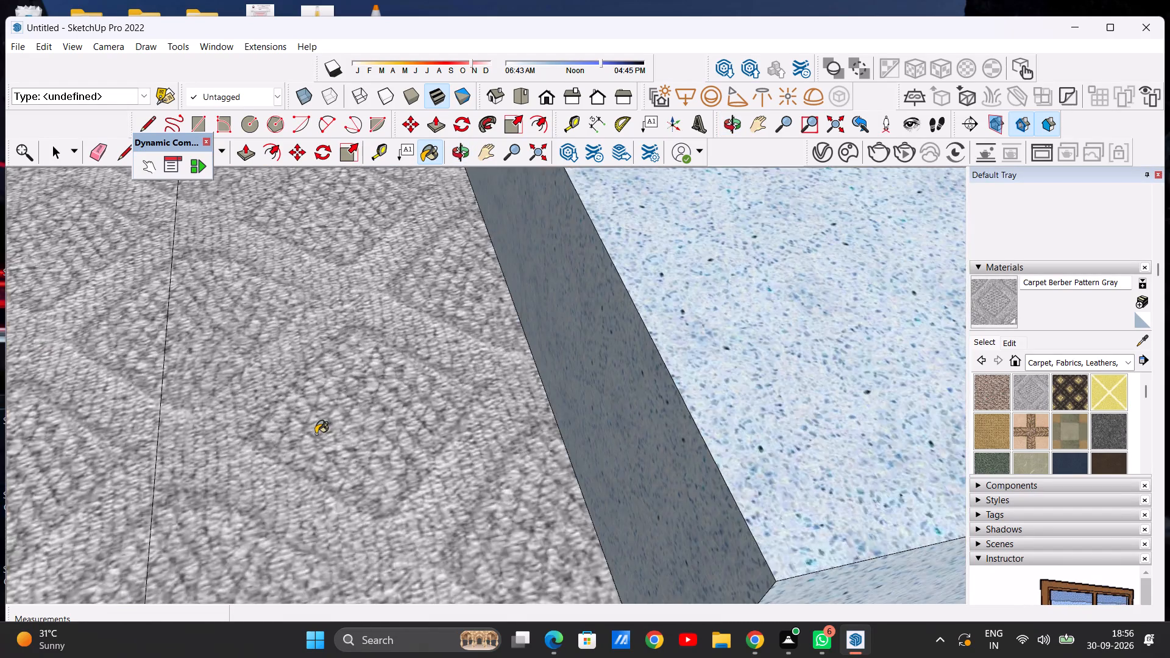
scroll(316, 434, "up", 18)
scroll(332, 427, "down", 20)
scroll(332, 427, "down", 12)
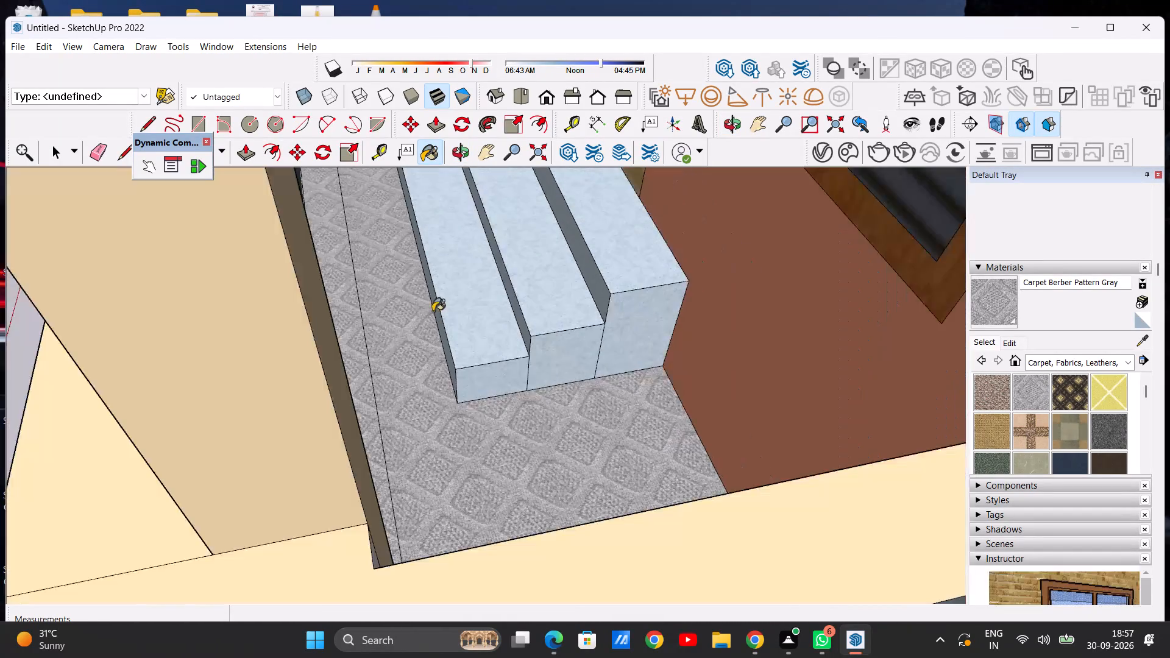
scroll(433, 311, "down", 19)
key("space")
Examine the house from the front, above and below, including the porch over the compound wall and the parapet railing.
scroll(450, 293, "down", 5)
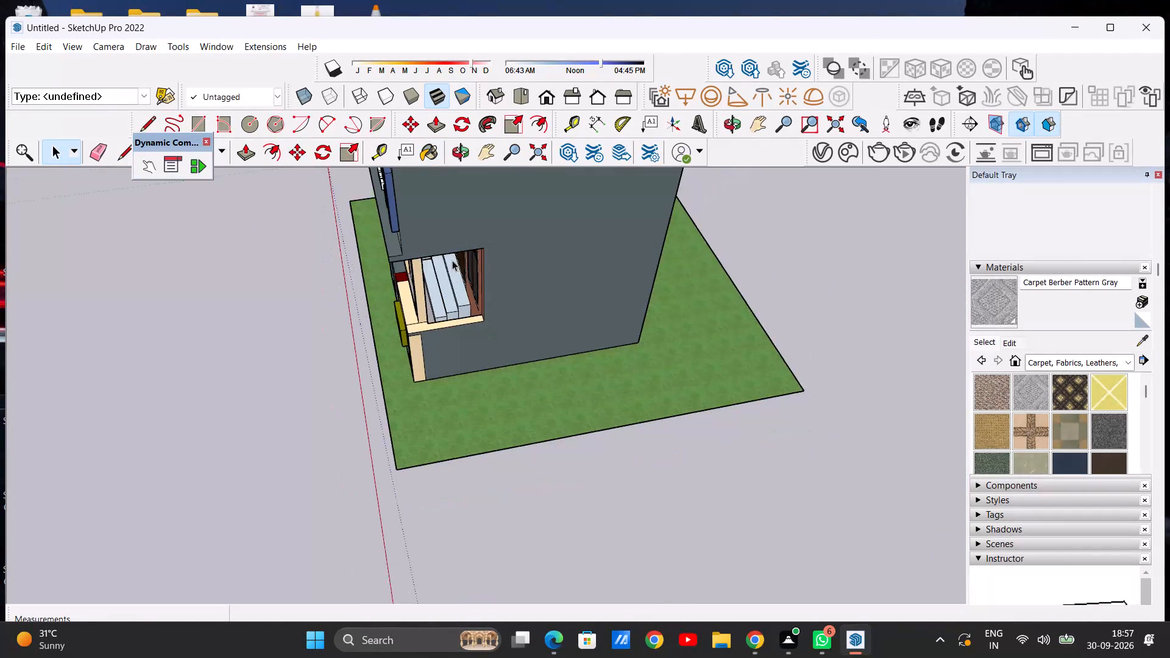
middle_click_drag(274, 299, 653, 193)
scroll(322, 345, "down", 5)
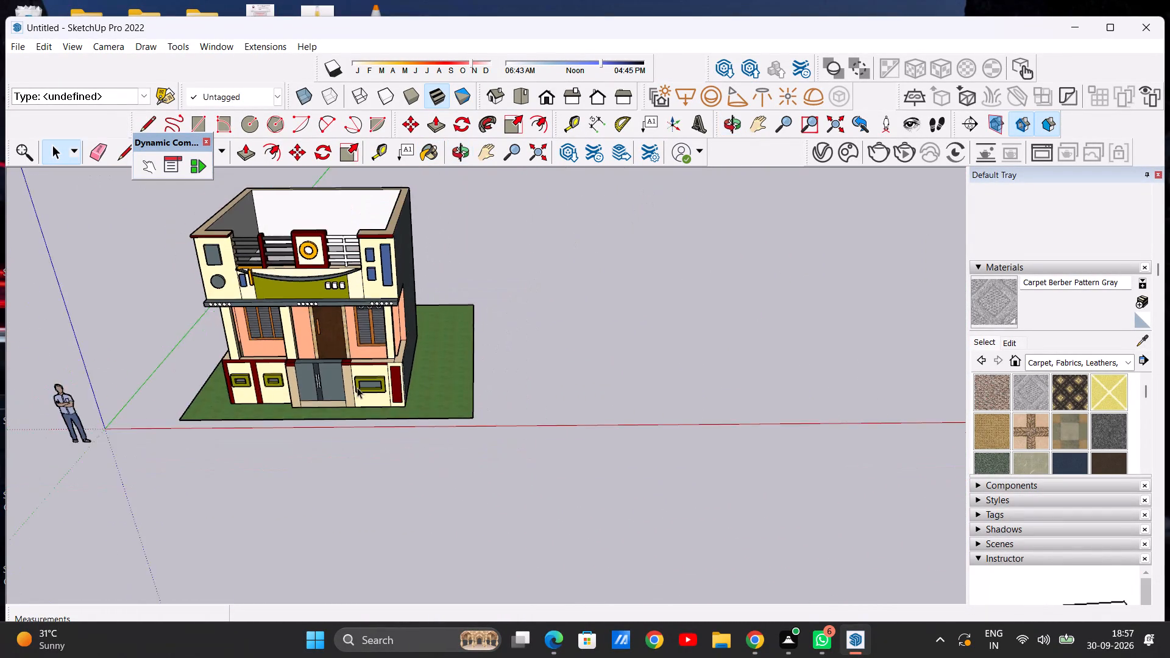
middle_click_drag(281, 436, 311, 316)
scroll(197, 352, "up", 14)
scroll(330, 357, "down", 5)
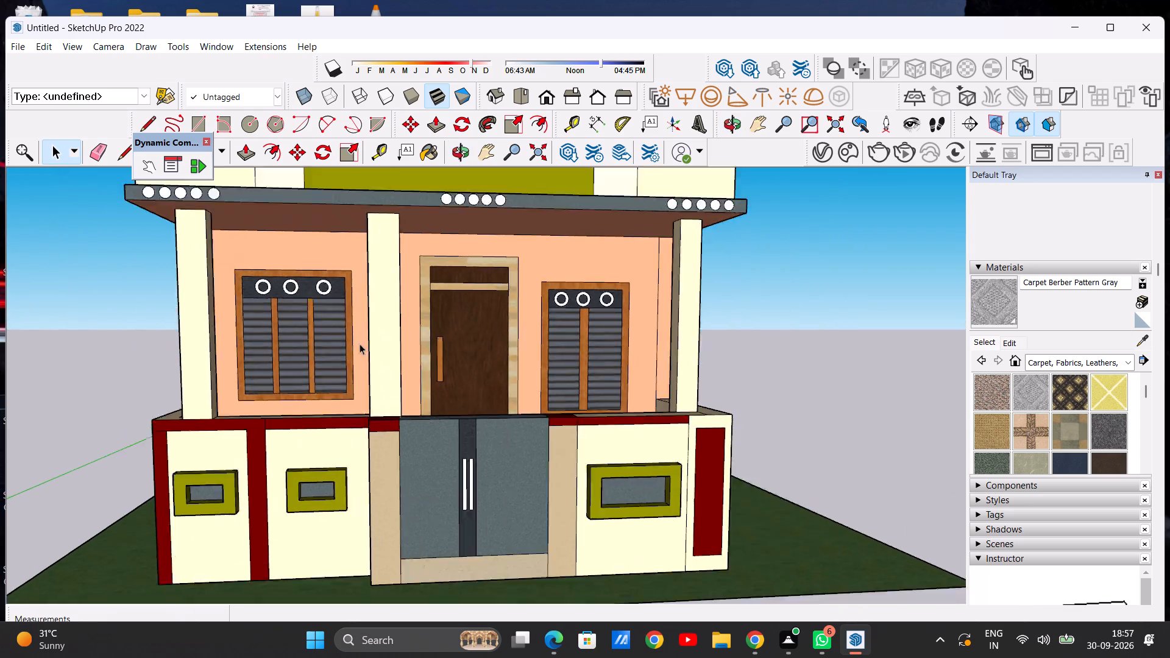
scroll(360, 344, "down", 4)
middle_click_drag(361, 334, 286, 573)
scroll(317, 372, "up", 13)
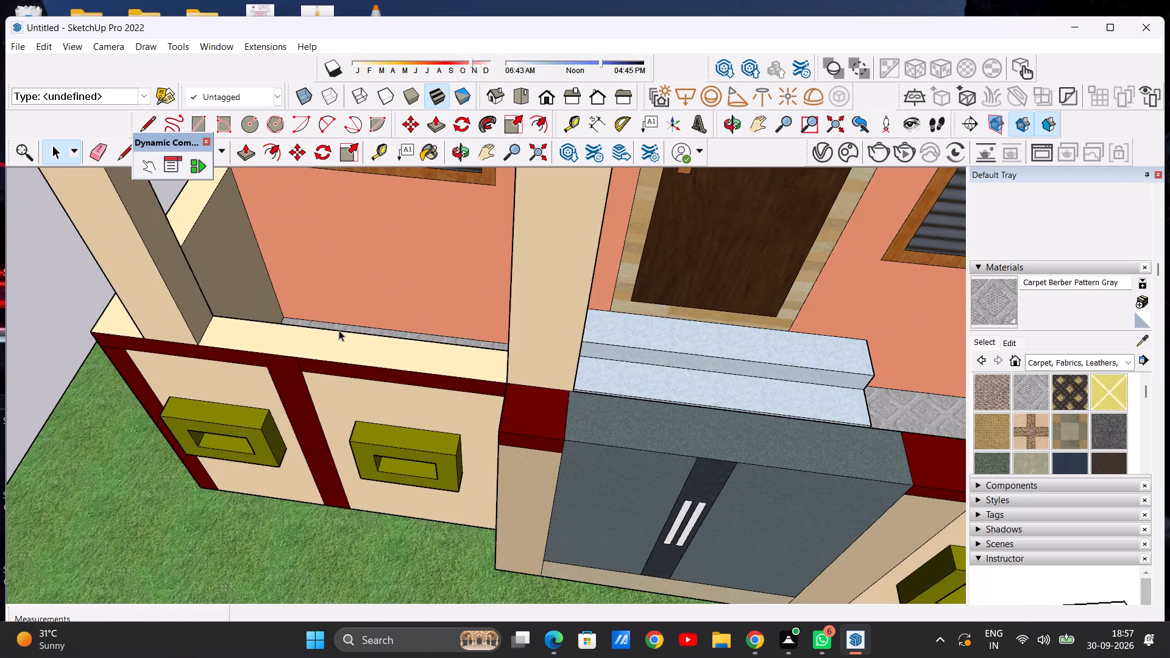
middle_click_drag(339, 330, 311, 449)
scroll(305, 420, "up", 1)
scroll(366, 409, "down", 14)
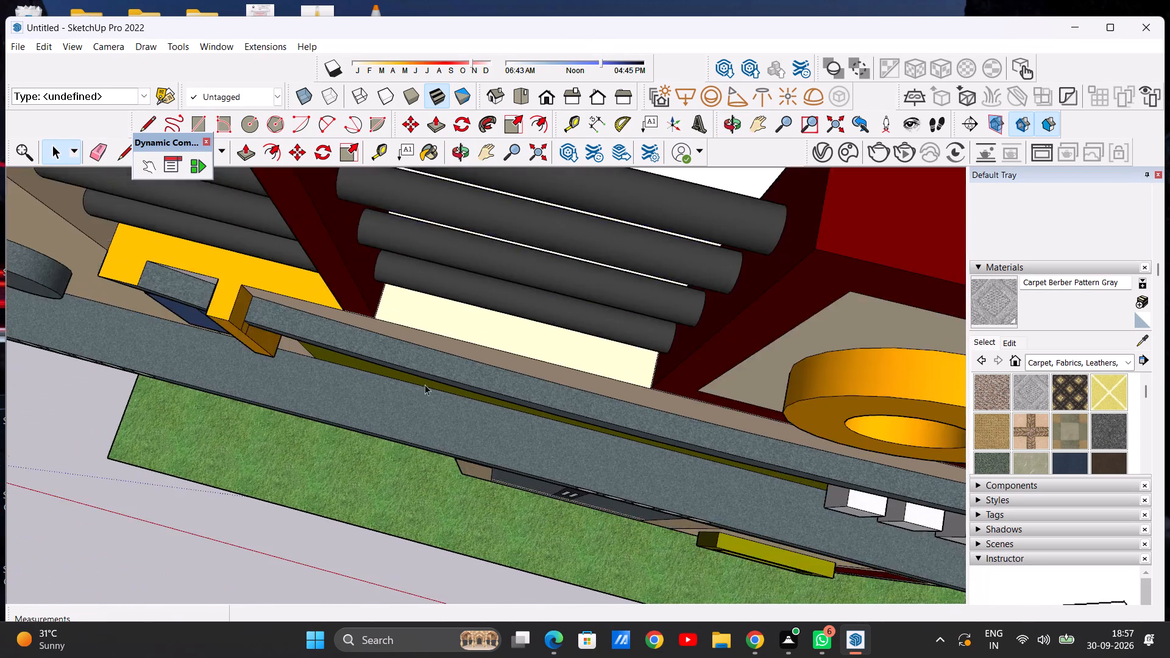
scroll(425, 384, "down", 20)
middle_click_drag(467, 418, 519, 286)
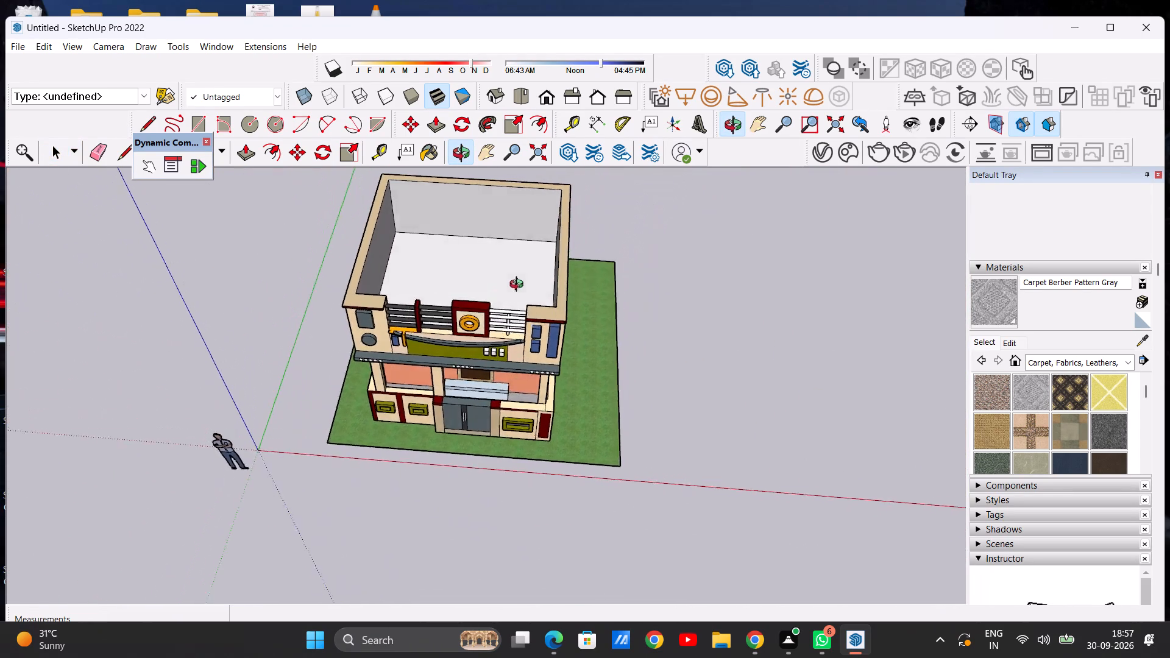
middle_click_drag(519, 286, 534, 210)
middle_click_drag(467, 425, 464, 325)
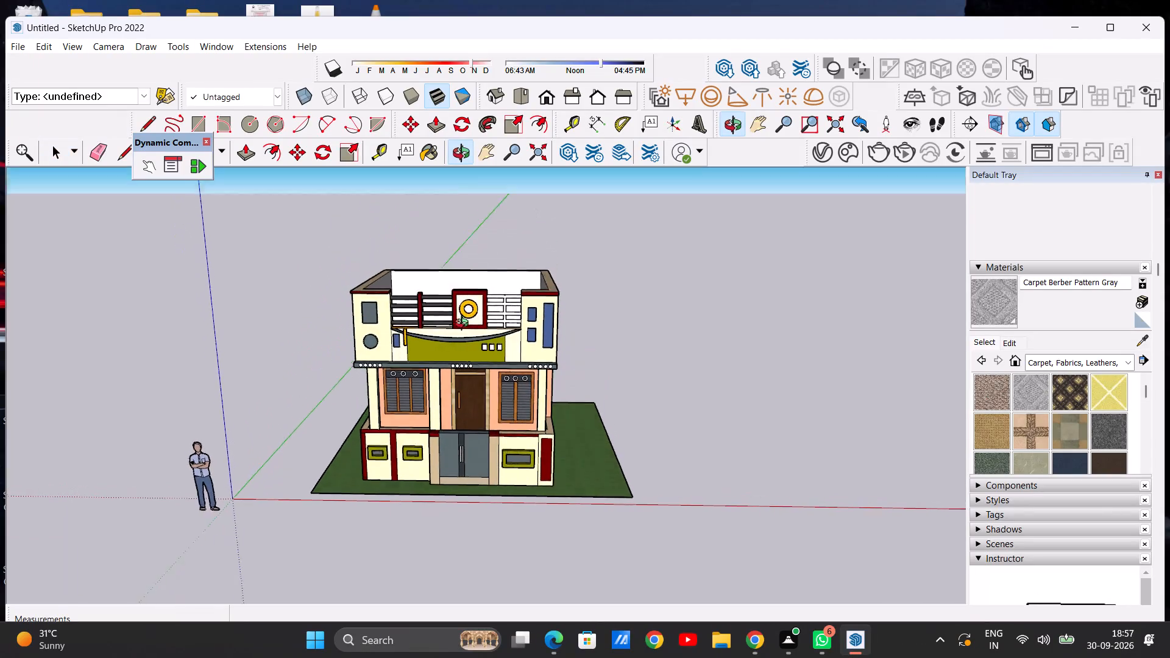
middle_click_drag(464, 325, 467, 301)
middle_click_drag(459, 418, 459, 310)
middle_click_drag(465, 386, 467, 327)
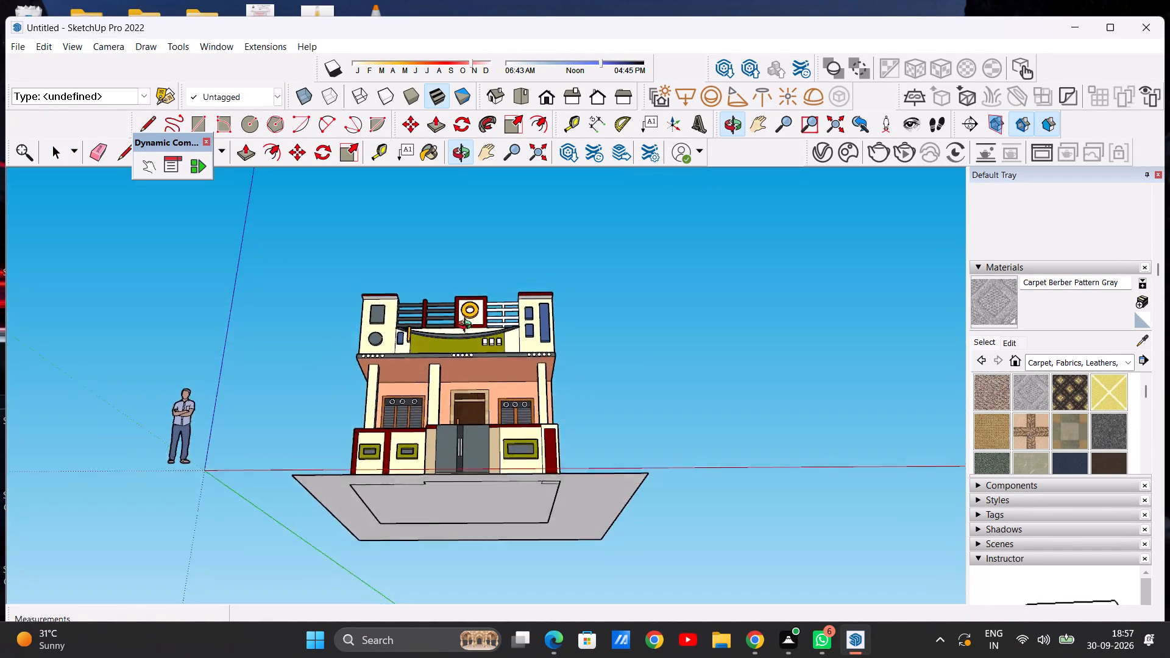
middle_click_drag(467, 327, 456, 557)
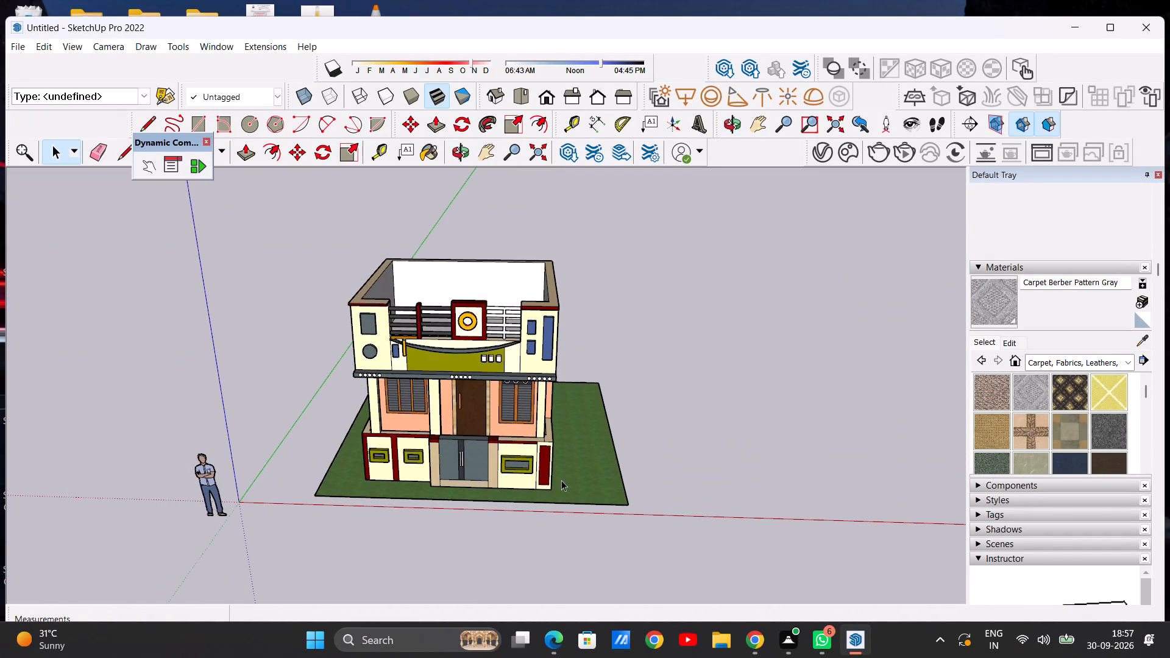
Inspect the compound wall, gate and grass beside the house up close, and the full front elevation at eye level.
scroll(574, 478, "up", 15)
scroll(592, 395, "down", 4)
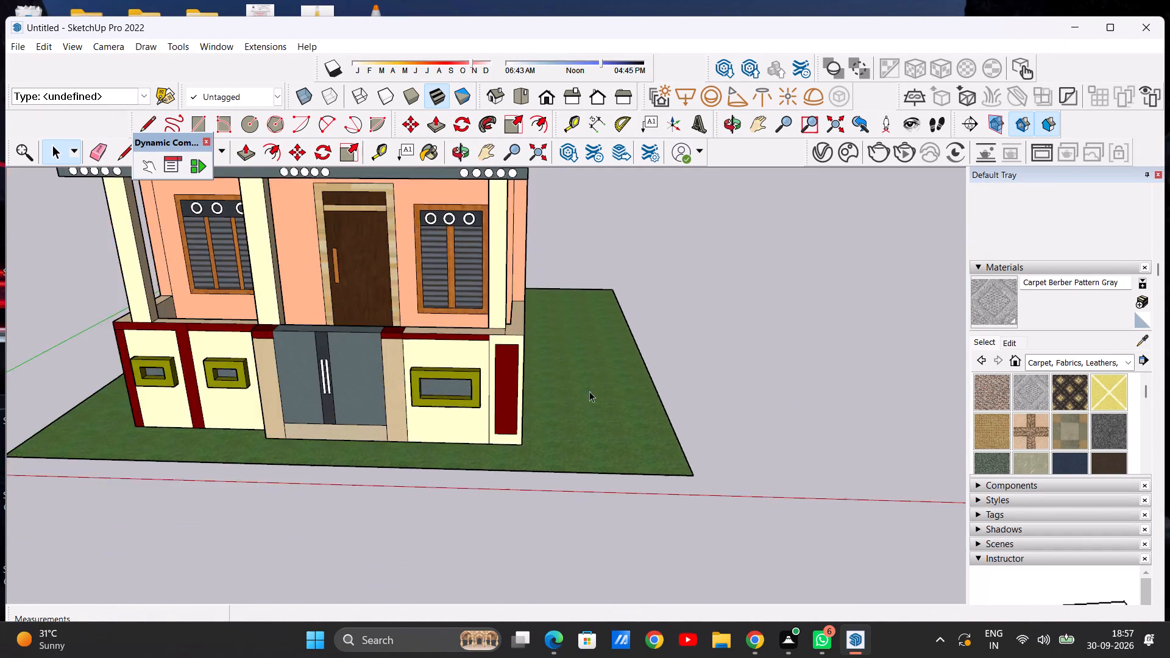
scroll(589, 391, "down", 13)
scroll(581, 436, "up", 8)
middle_click_drag(551, 342, 548, 464)
scroll(586, 349, "up", 3)
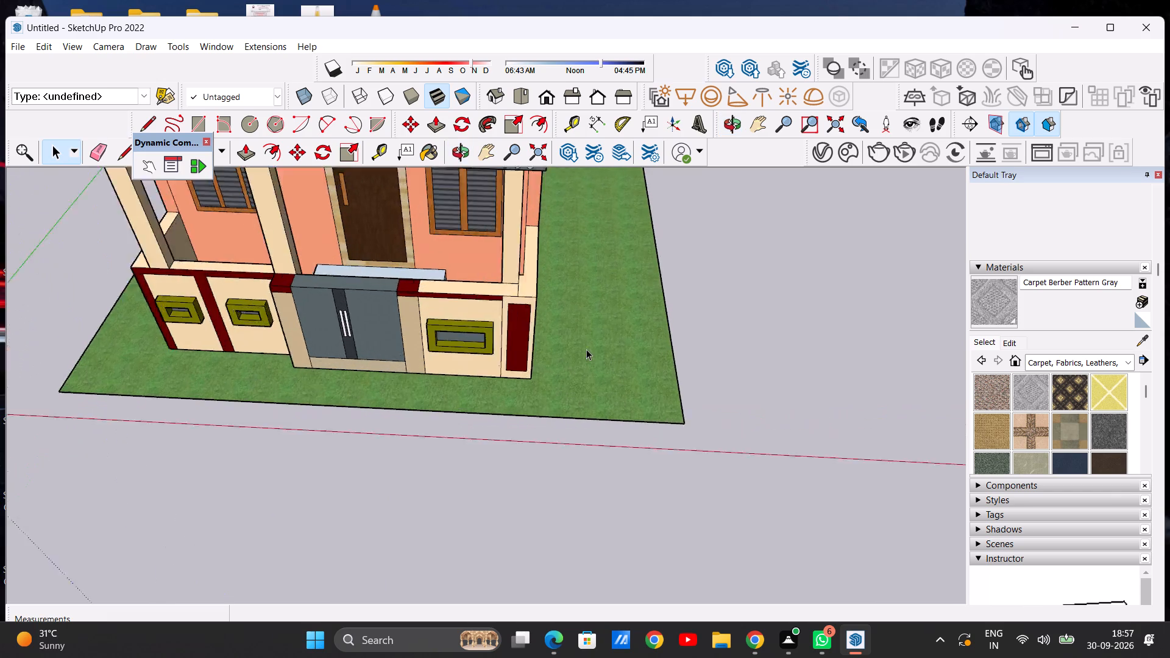
scroll(586, 349, "up", 20)
scroll(586, 349, "up", 10)
scroll(561, 436, "down", 20)
scroll(561, 436, "down", 2)
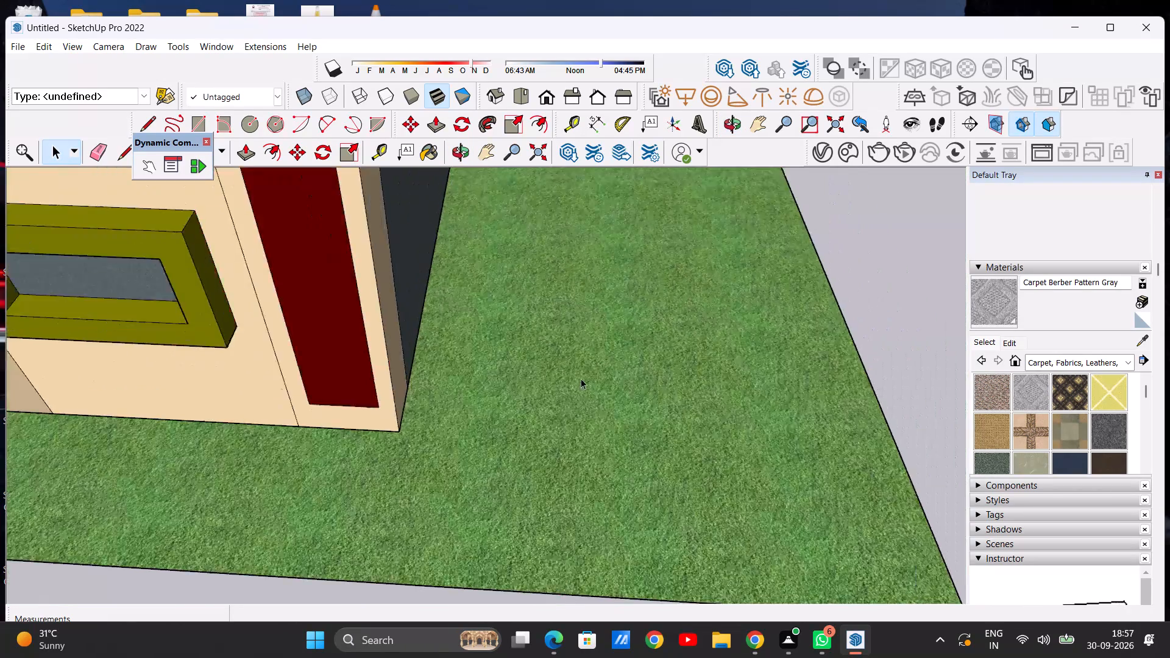
scroll(581, 378, "down", 20)
scroll(581, 378, "down", 5)
scroll(480, 335, "up", 8)
scroll(480, 335, "down", 3)
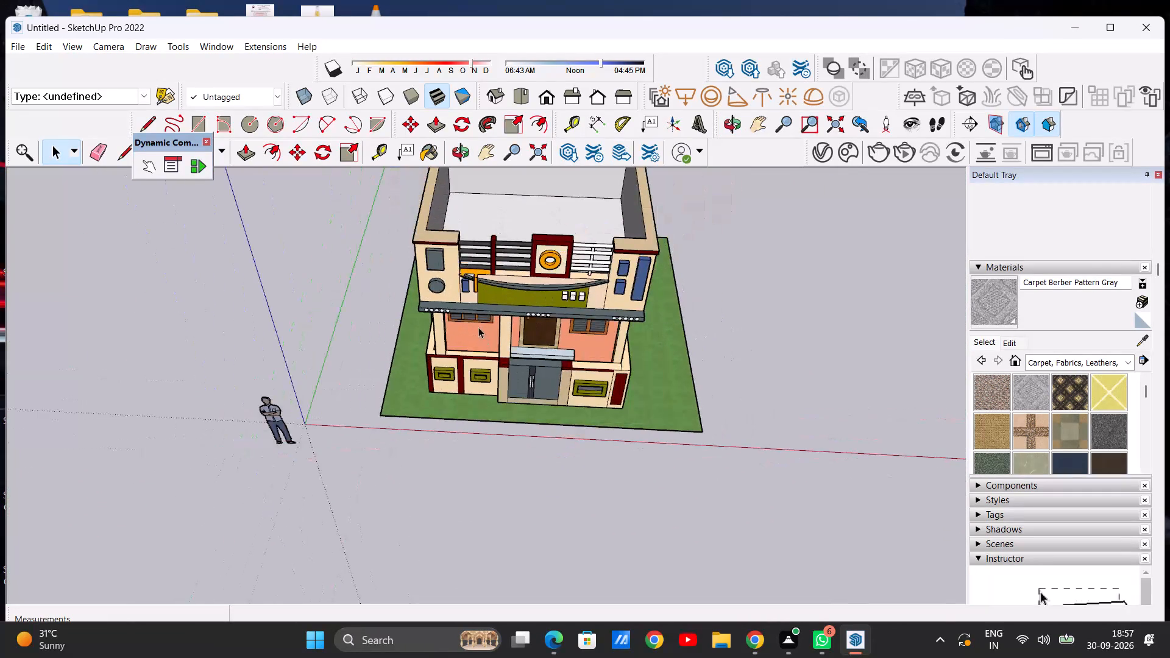
middle_click_drag(511, 359, 512, 219)
middle_click_drag(487, 350, 481, 285)
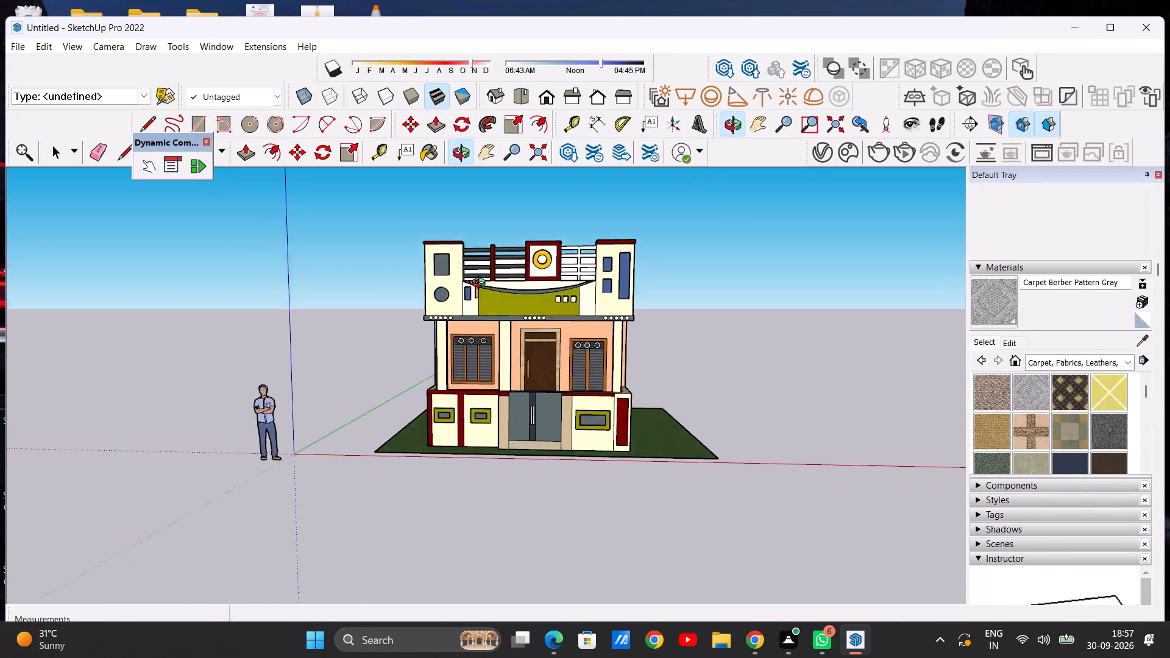
middle_click_drag(481, 285, 477, 302)
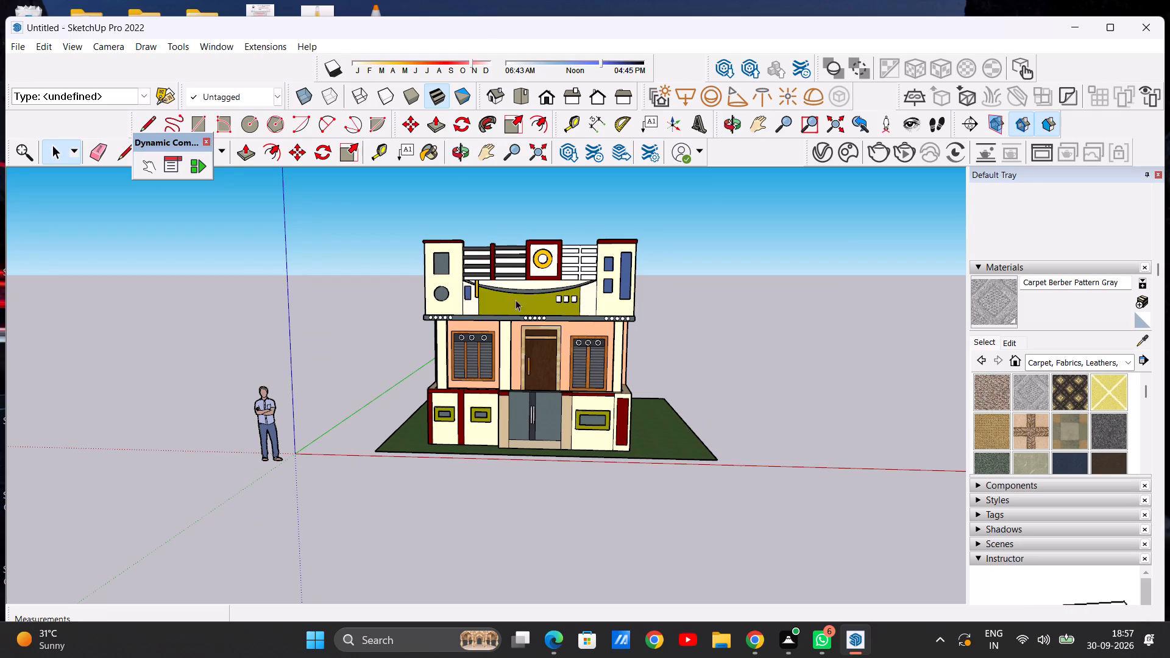
Paint the small white triangular face behind the curved parapet band, beside the yellow bracket, with Formica Speckled Grey from the synthetic surfaces materials.
scroll(606, 303, "up", 13)
scroll(575, 301, "down", 6)
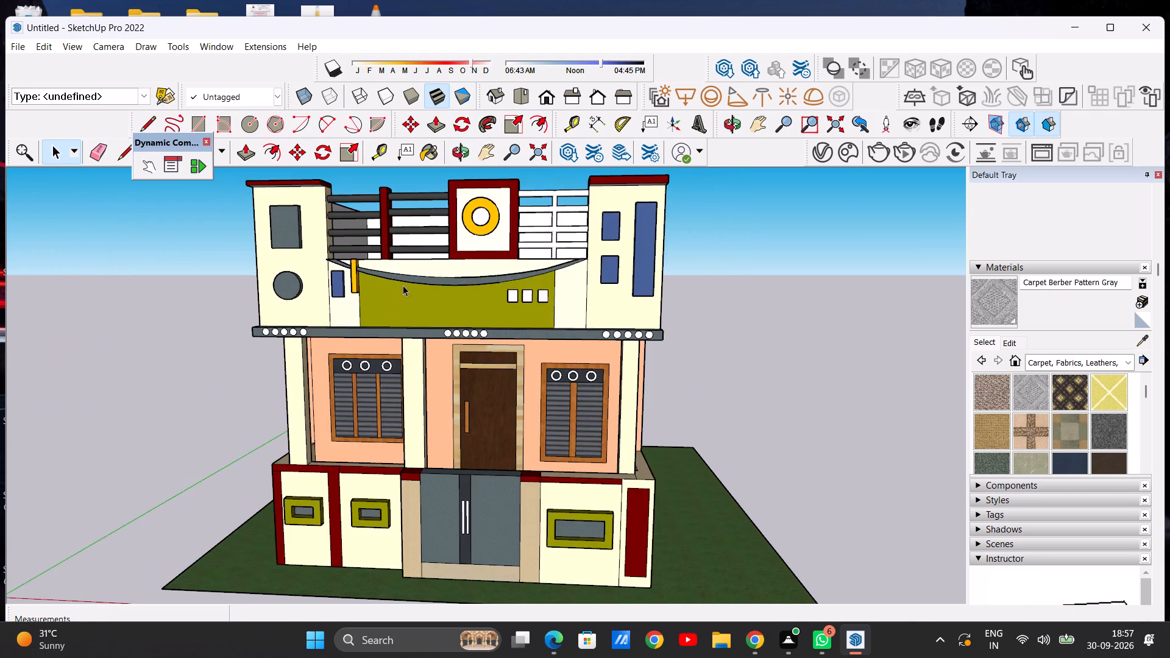
scroll(401, 285, "up", 8)
middle_click_drag(420, 267, 403, 498)
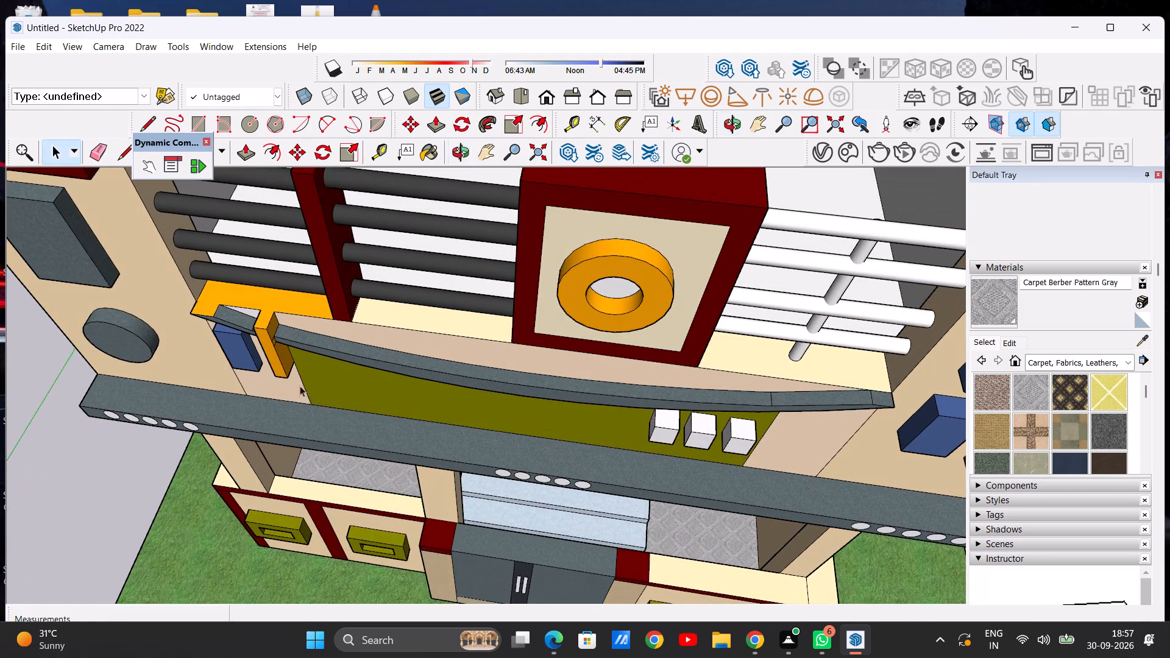
scroll(267, 348, "up", 13)
middle_click_drag(277, 314, 272, 277)
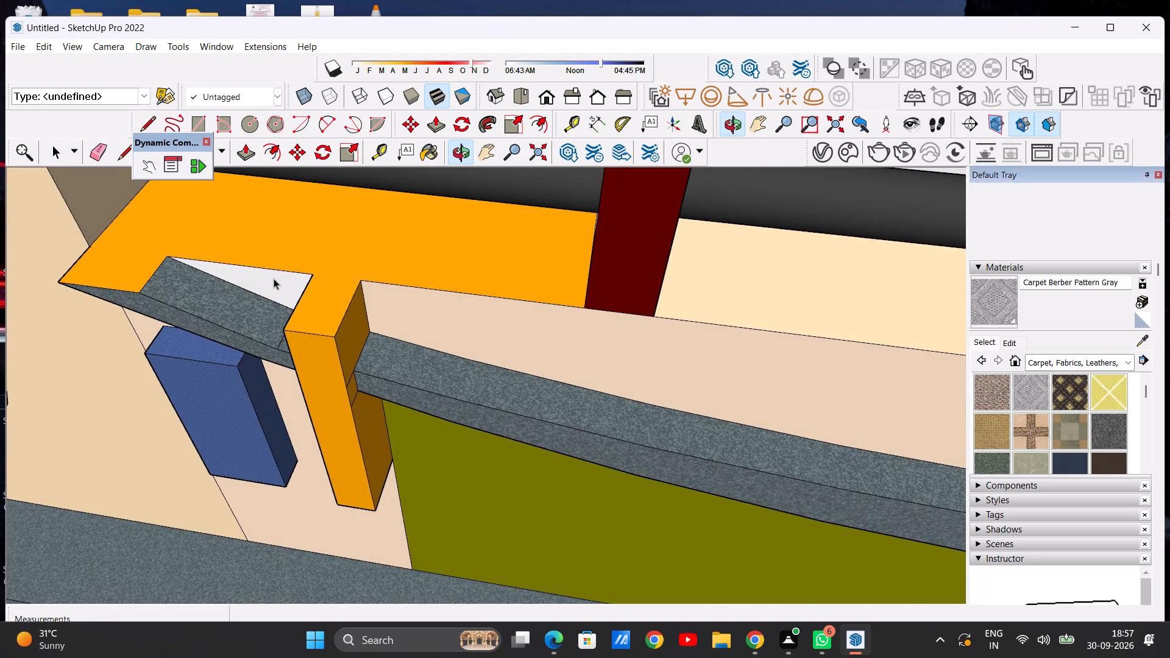
left_click(1127, 359)
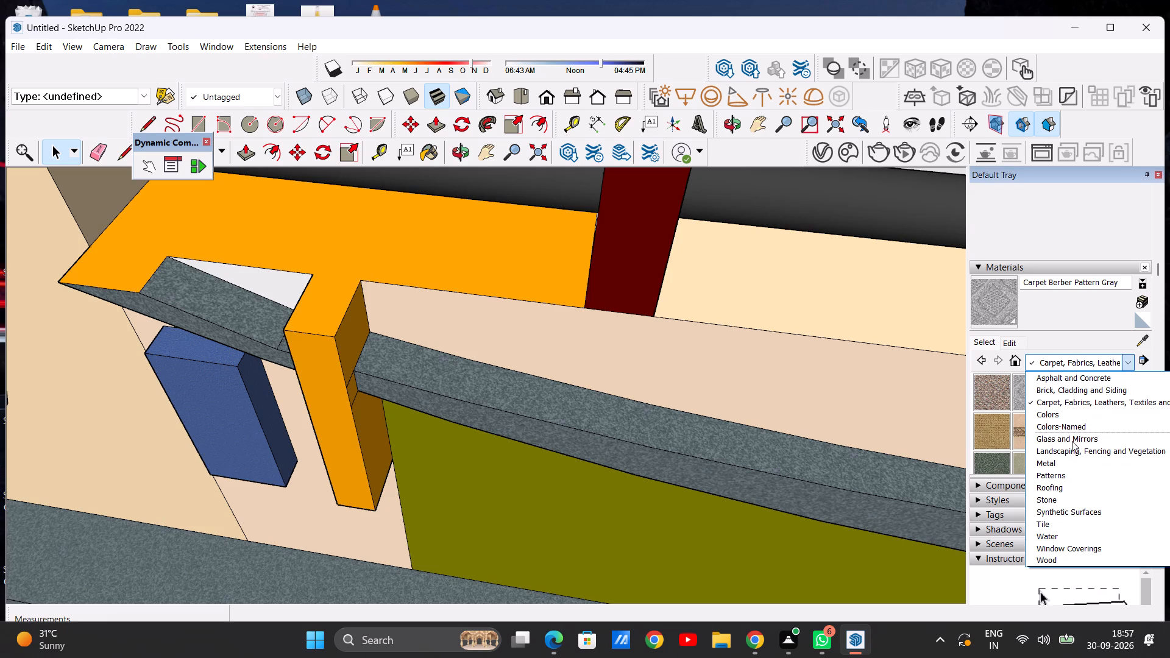
left_click(1089, 514)
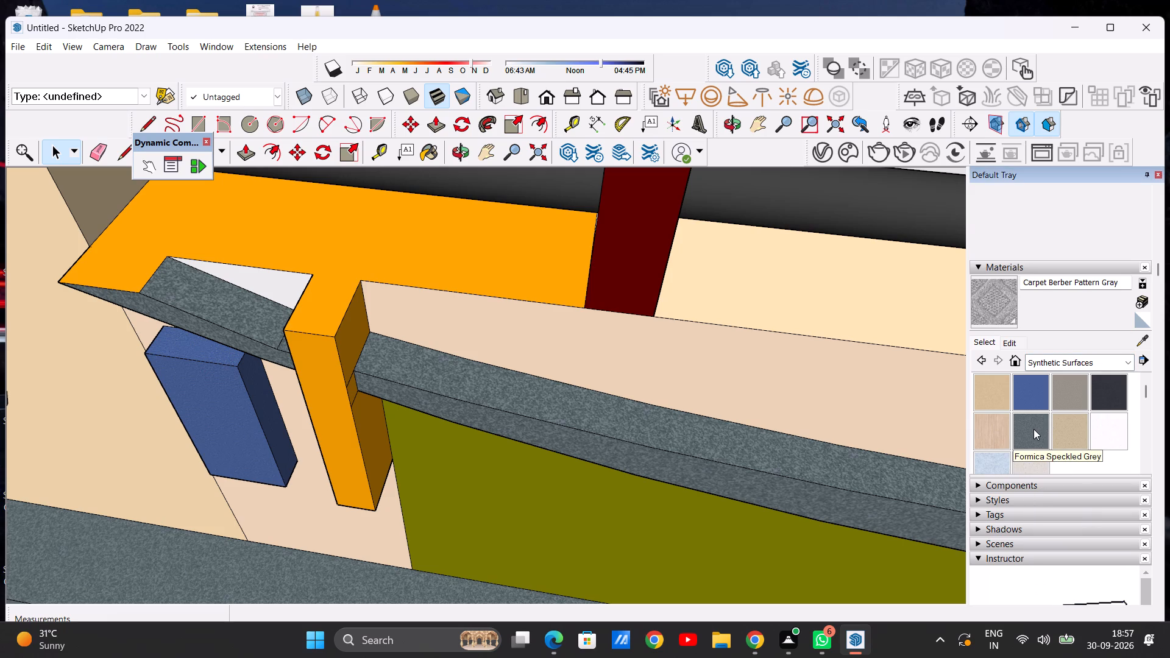
left_click(1033, 429)
scroll(238, 291, "up", 5)
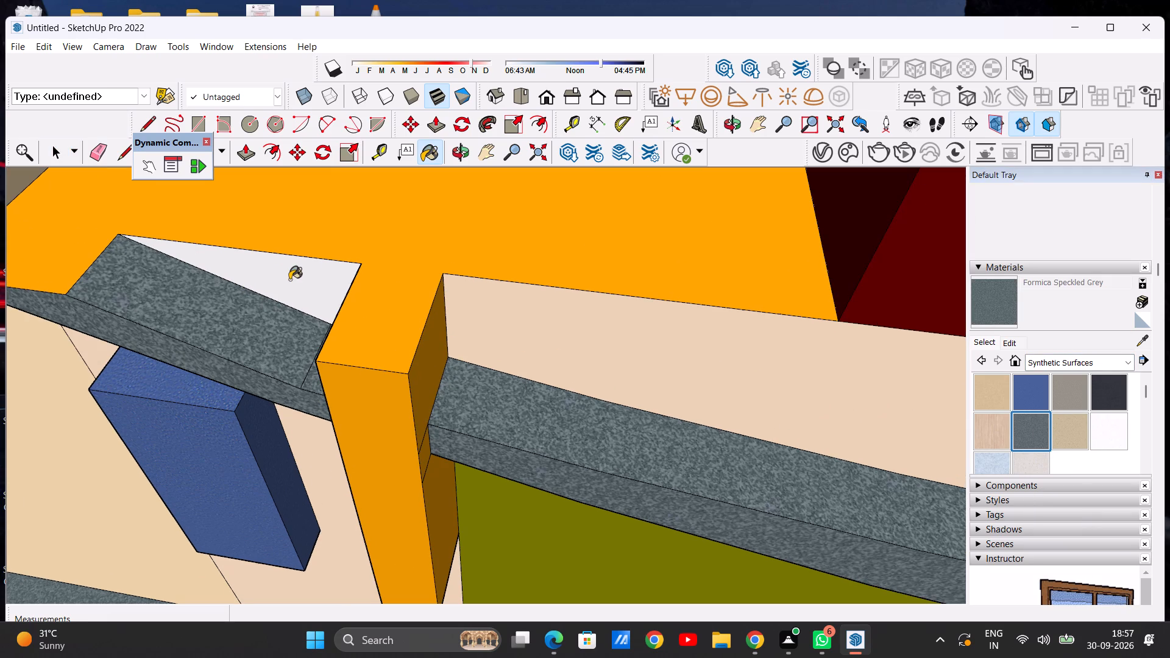
left_click(289, 280)
scroll(307, 310, "down", 14)
middle_click_drag(313, 339, 316, 318)
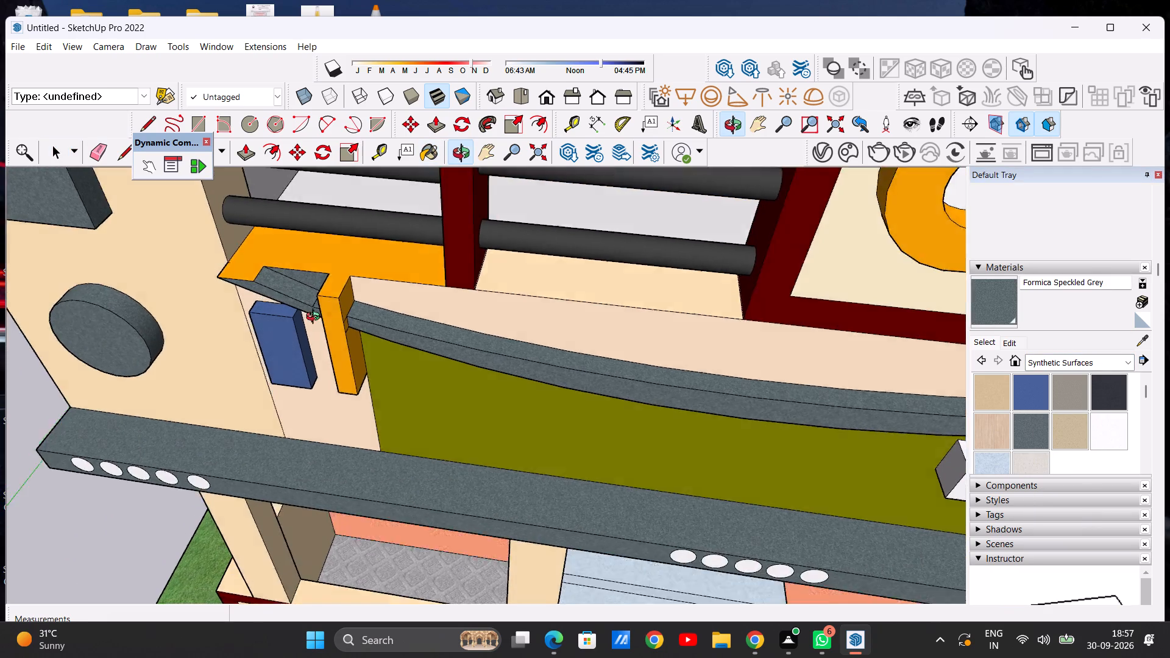
Inspect the curved grey band from the front and at its far end near the blue-panelled tower for unpainted faces.
middle_click_drag(316, 318, 327, 175)
middle_click_drag(273, 248, 338, 196)
scroll(229, 303, "down", 7)
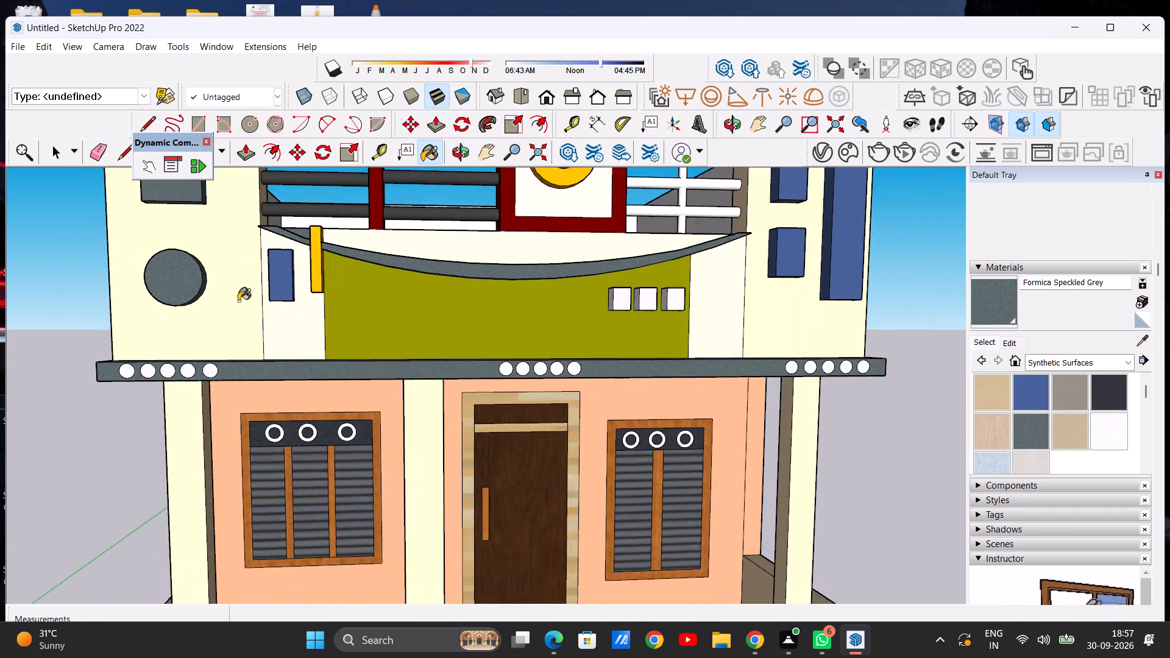
scroll(238, 301, "down", 12)
scroll(424, 277, "up", 13)
middle_click_drag(427, 278, 435, 342)
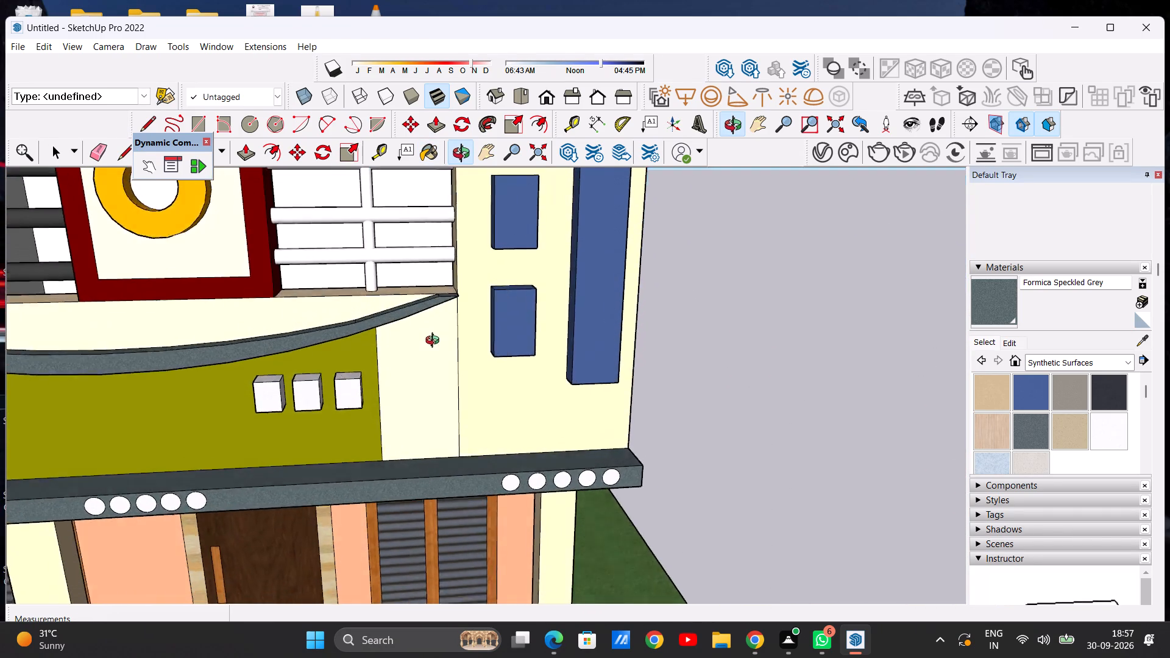
middle_click_drag(435, 342, 421, 395)
scroll(429, 342, "up", 18)
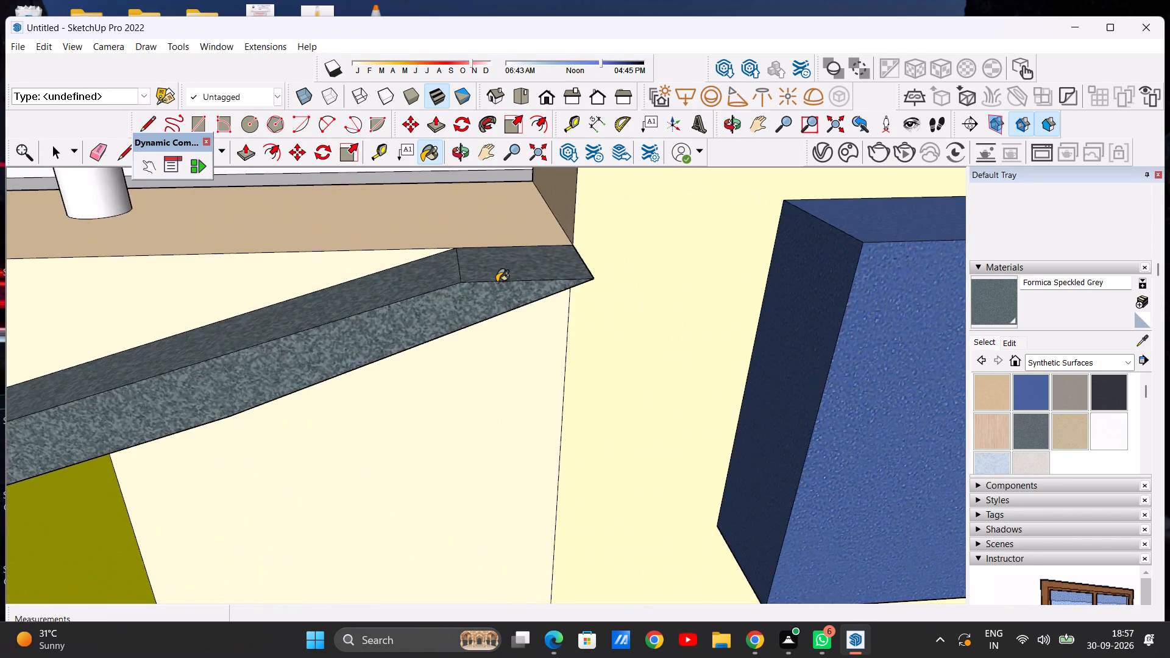
scroll(497, 282, "down", 11)
key("space")
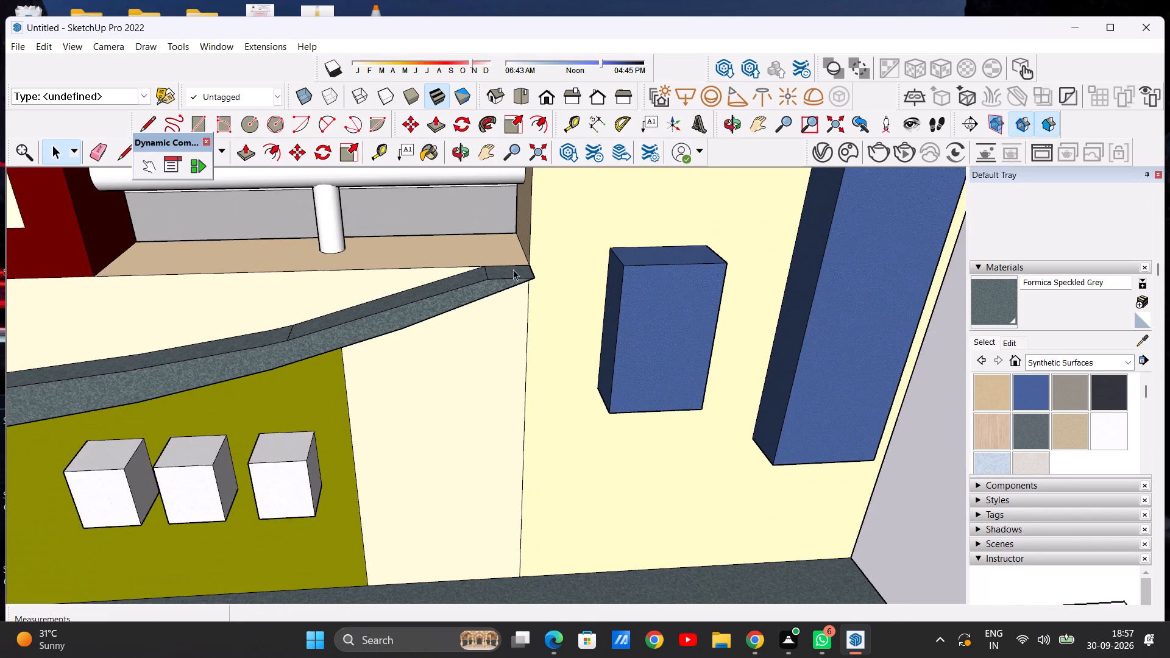
scroll(305, 369, "down", 14)
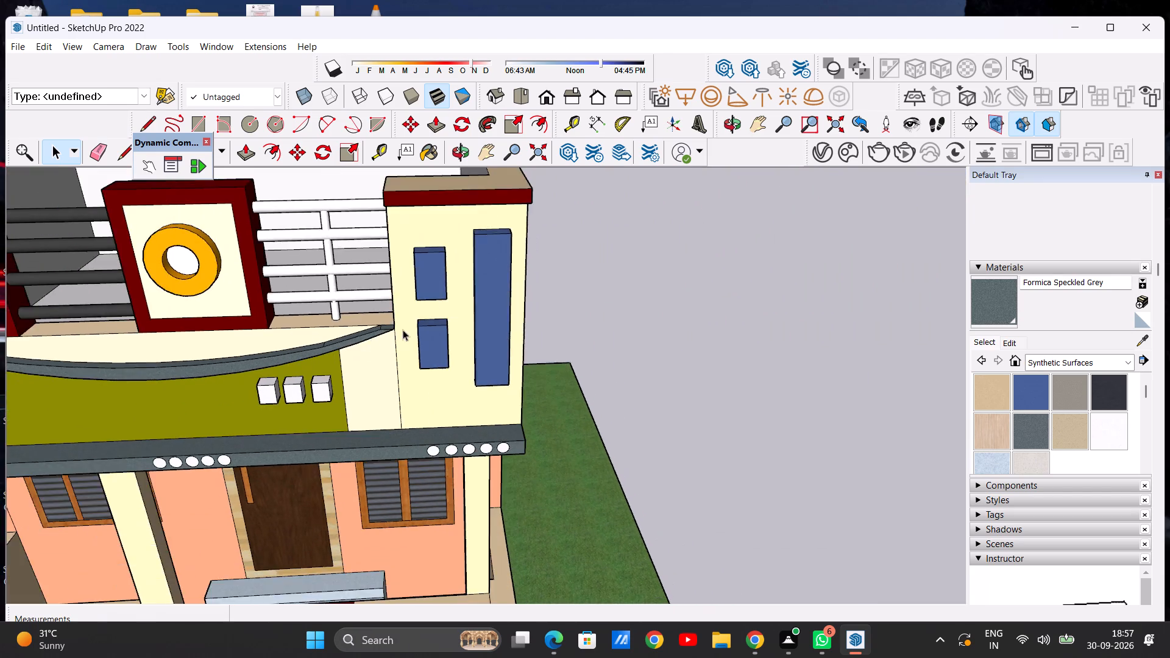
scroll(403, 330, "down", 19)
scroll(406, 317, "down", 3)
Examine the parapet up close, focusing on the white railing between the yellow ring panel and the blue-panelled tower.
scroll(449, 320, "up", 10)
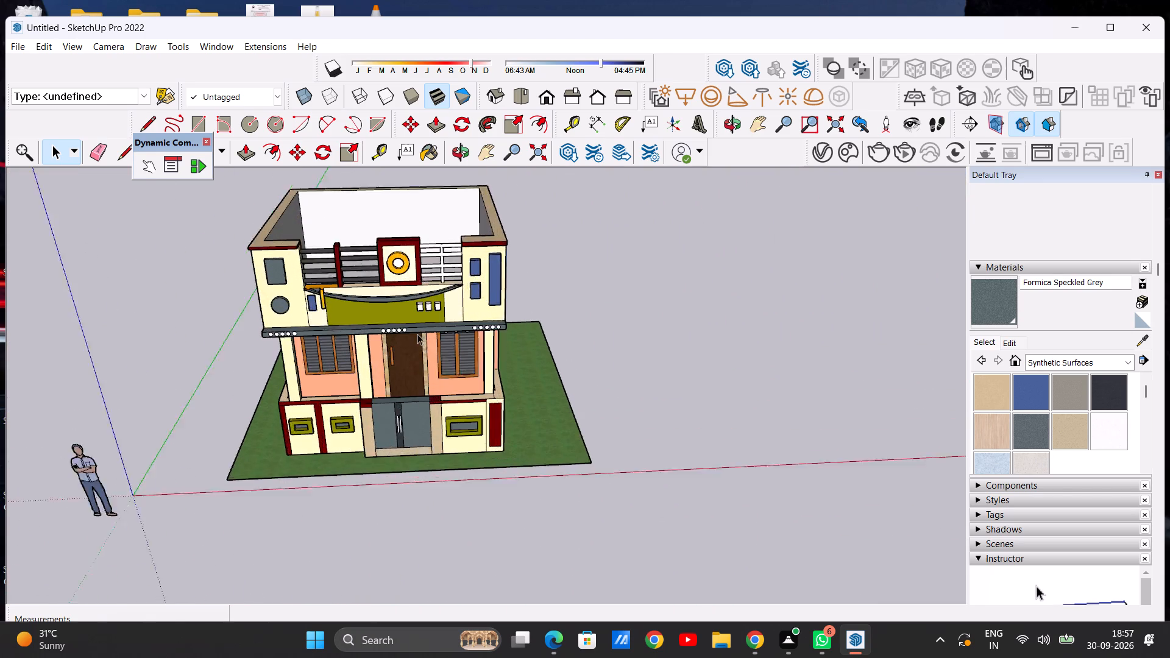
scroll(417, 334, "up", 2)
middle_click_drag(417, 408, 381, 286)
scroll(381, 285, "up", 1)
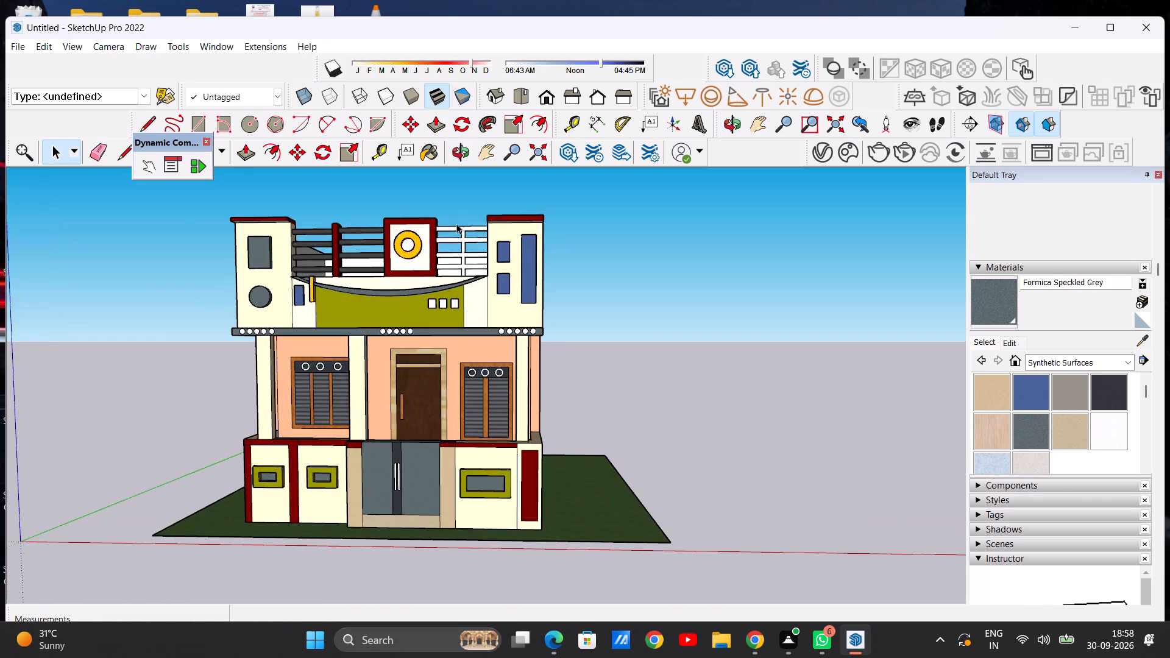
scroll(456, 224, "up", 10)
middle_click_drag(430, 261, 451, 321)
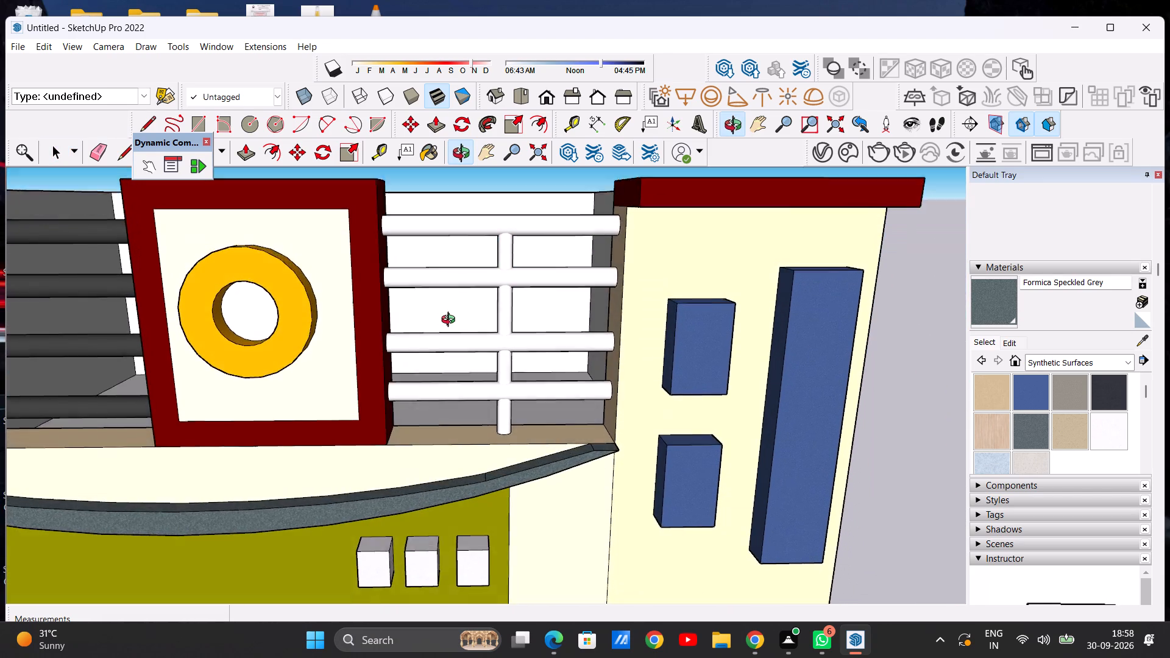
middle_click_drag(451, 321, 444, 354)
scroll(444, 354, "down", 4)
scroll(509, 283, "up", 6)
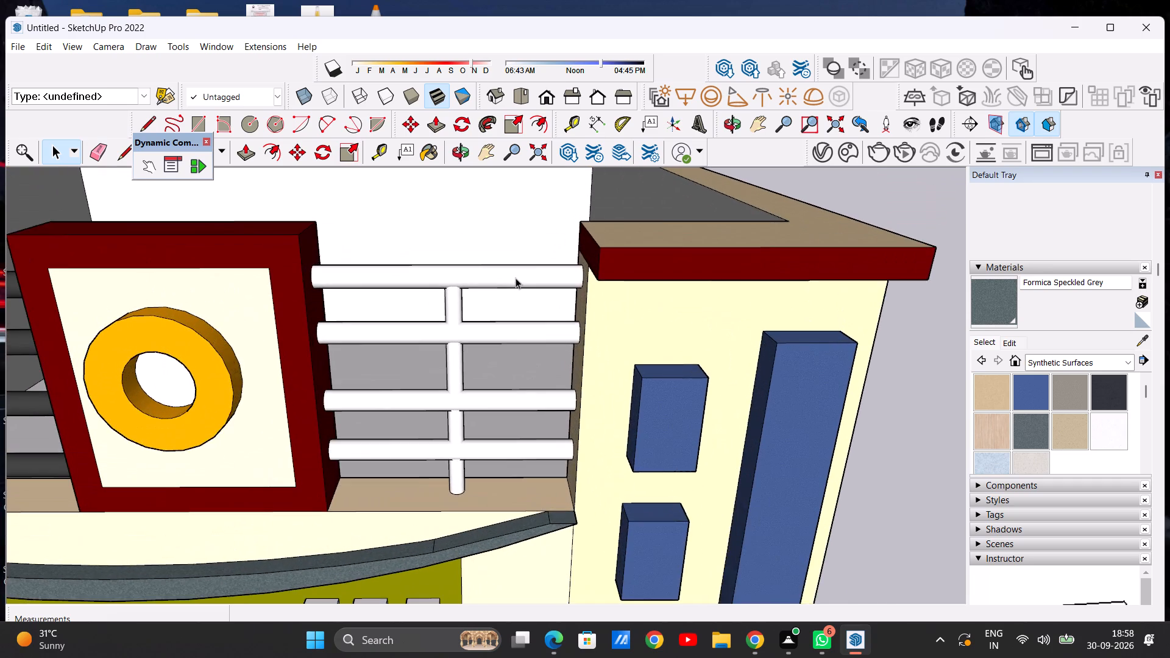
scroll(480, 286, "down", 4)
scroll(441, 287, "up", 5)
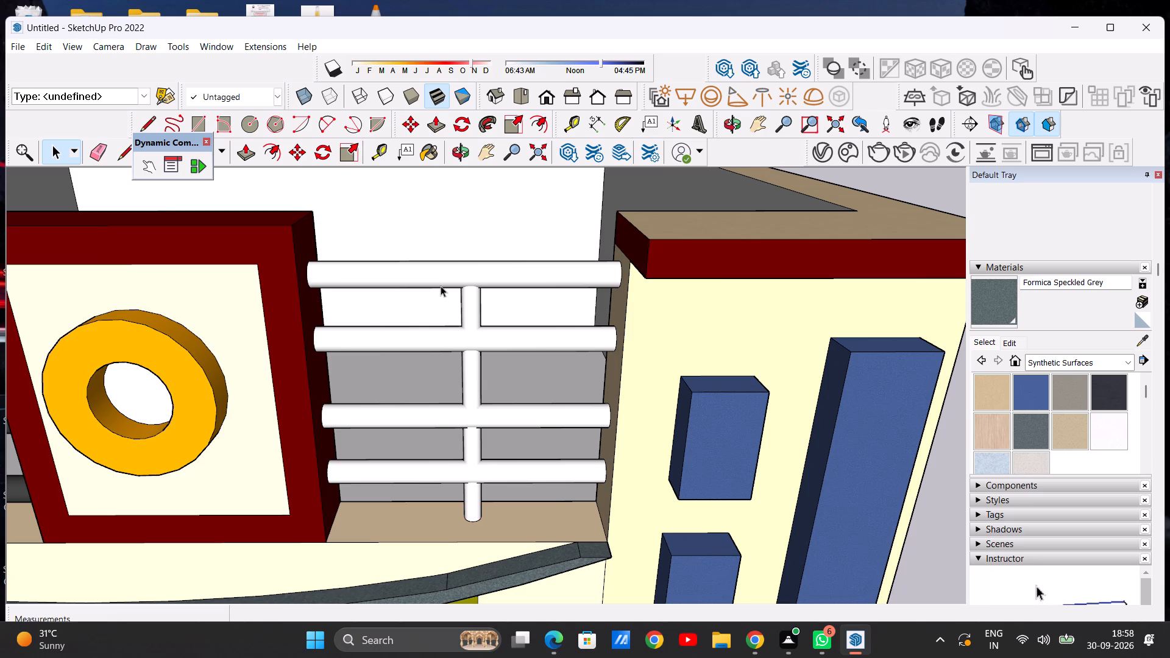
scroll(361, 350, "down", 2)
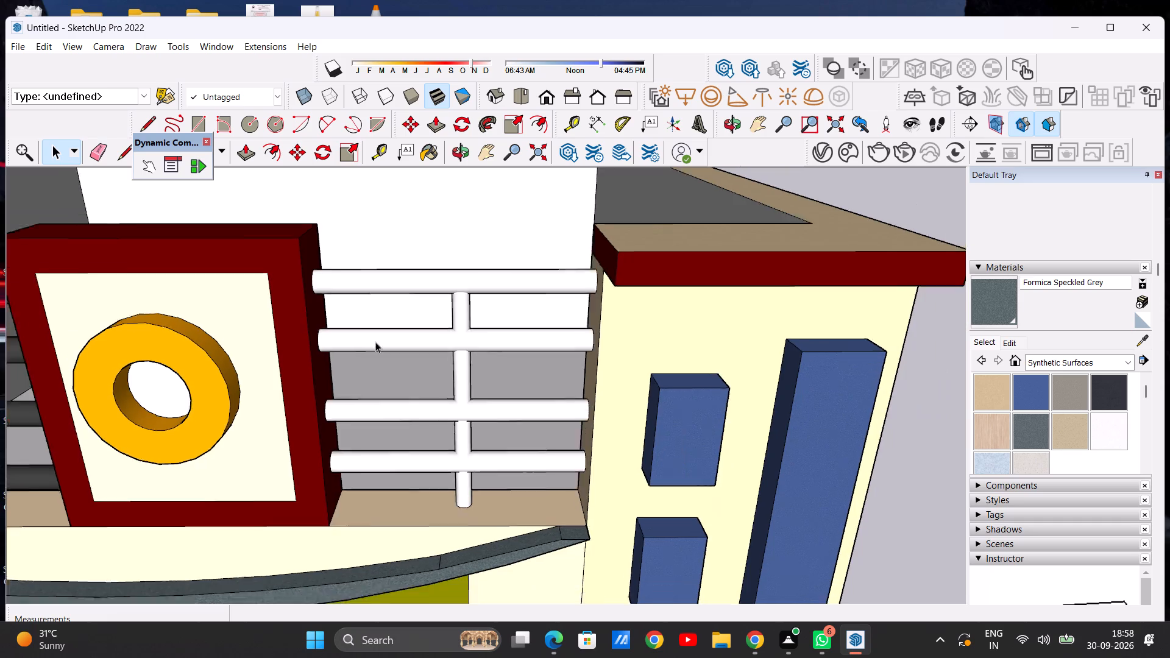
scroll(375, 342, "down", 9)
scroll(333, 392, "up", 6)
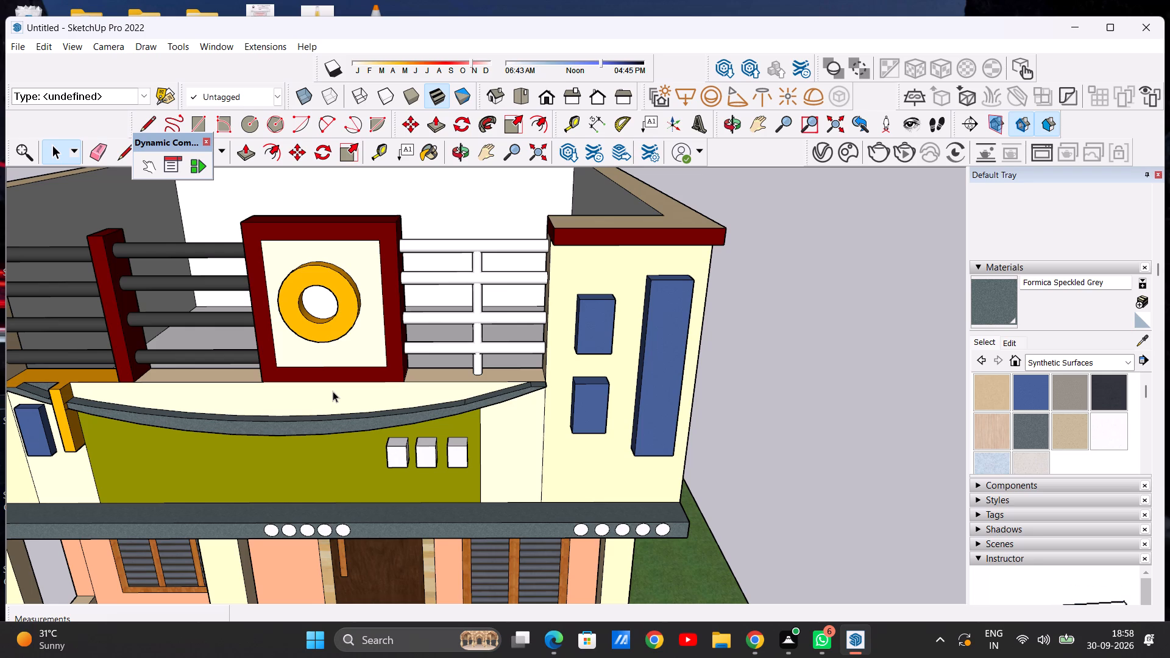
Review the full front elevation from above, at ground level and up close to the parapet.
scroll(338, 388, "down", 16)
scroll(277, 416, "up", 5)
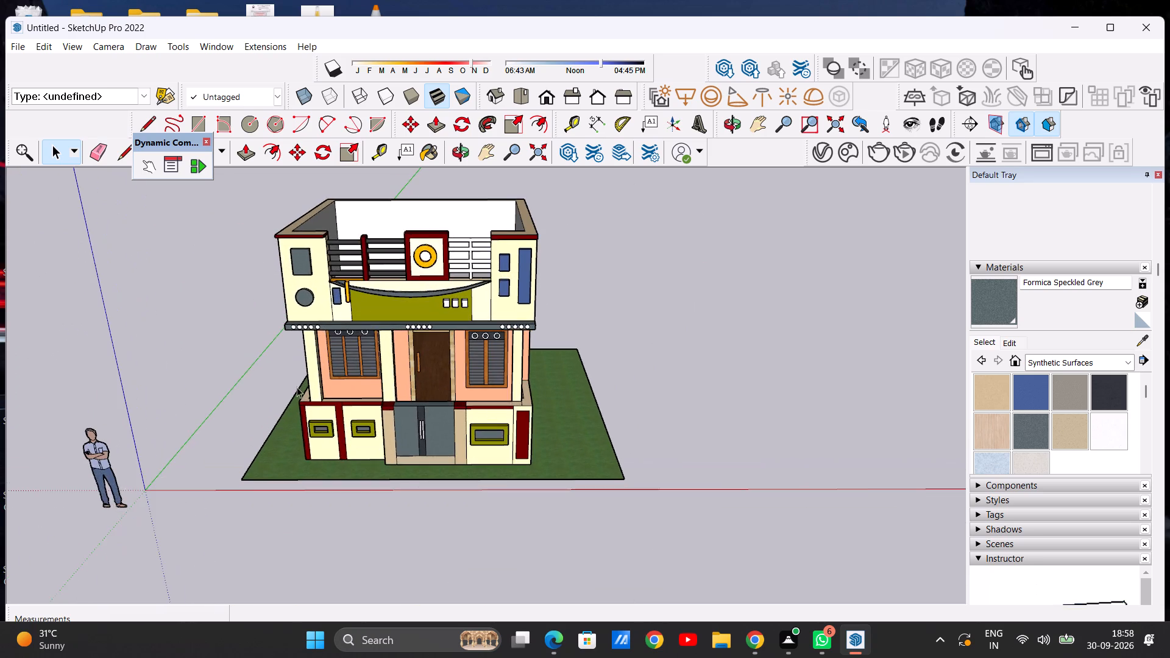
middle_click_drag(392, 409, 392, 277)
middle_click_drag(411, 395, 386, 394)
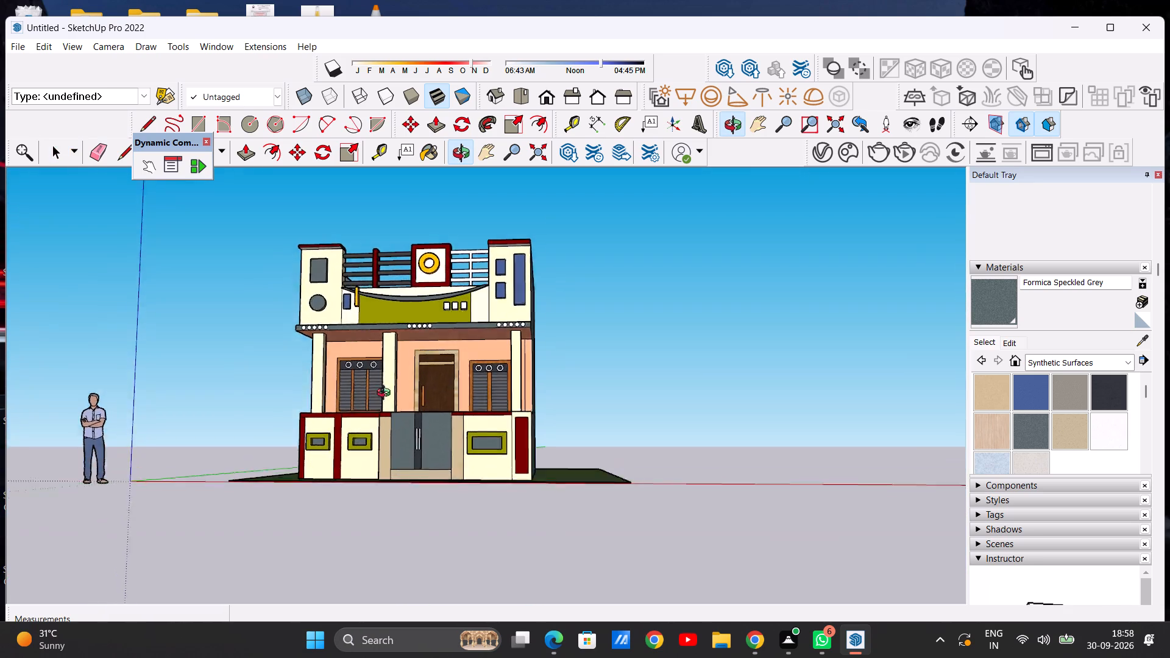
middle_click_drag(386, 394, 411, 479)
scroll(390, 425, "down", 5)
scroll(370, 369, "up", 8)
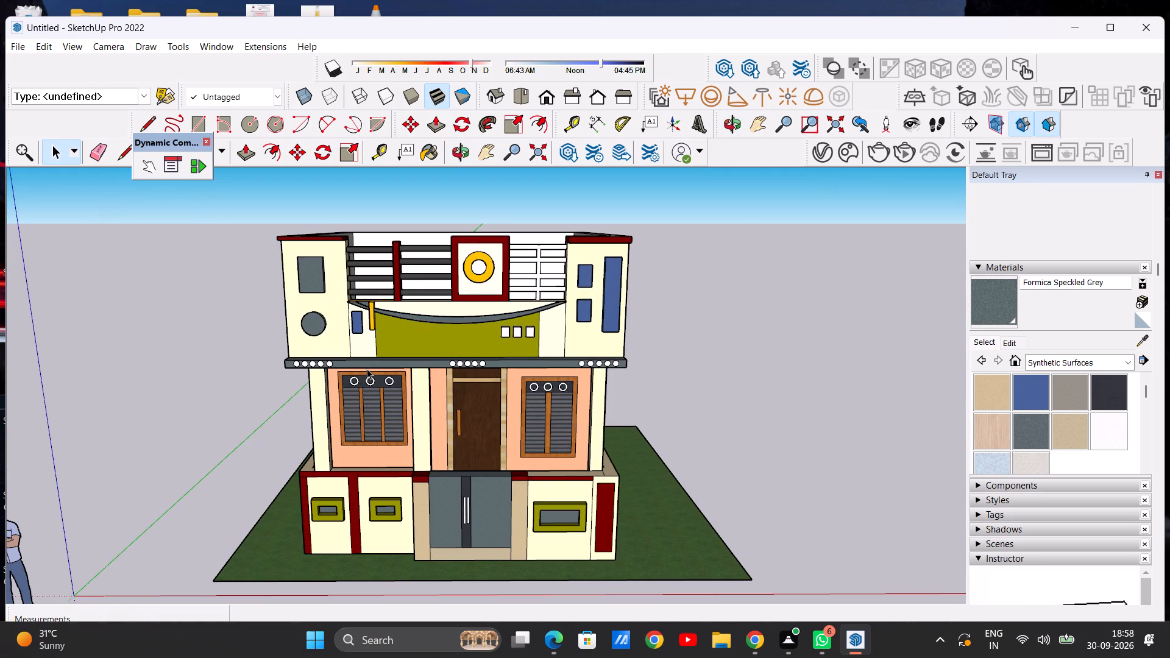
scroll(367, 363, "down", 3)
scroll(335, 368, "up", 5)
scroll(246, 377, "down", 2)
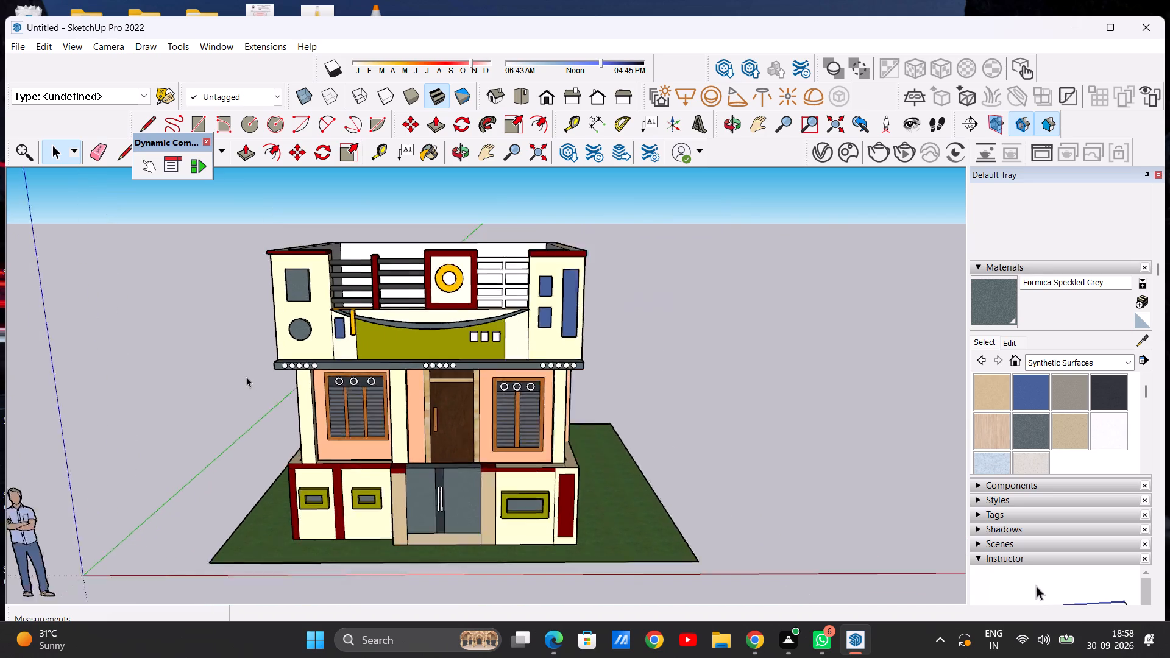
scroll(246, 377, "down", 4)
scroll(470, 293, "up", 5)
scroll(407, 292, "up", 6)
middle_click_drag(396, 353, 388, 327)
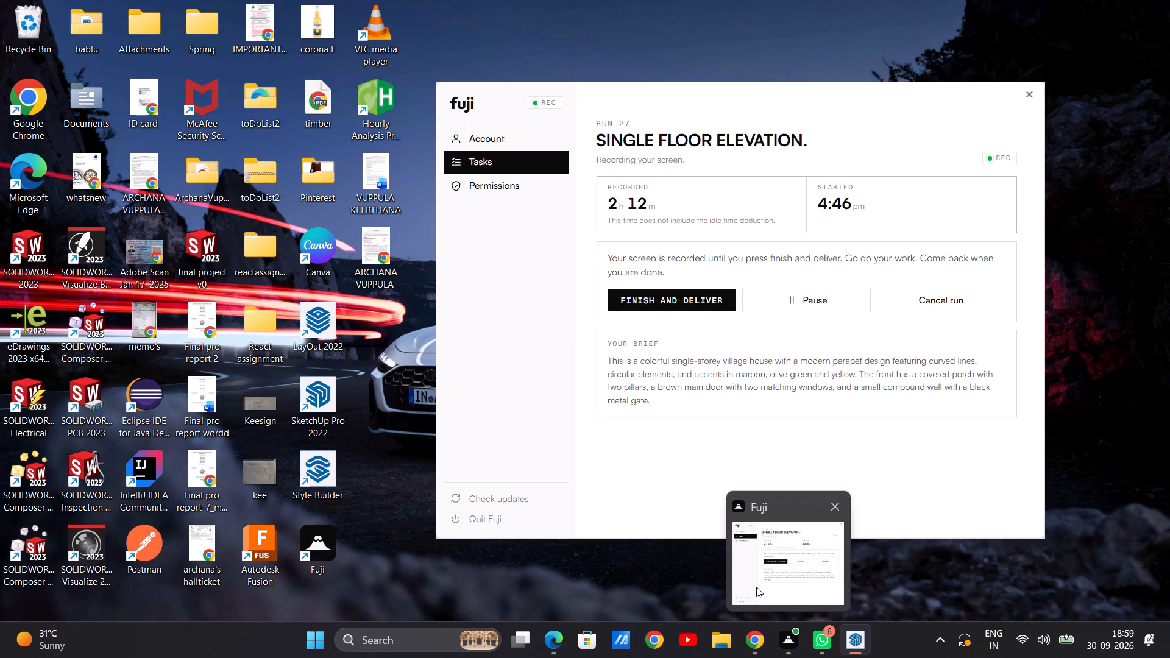
Return to the house model and inspect the porch, door, windows, gate and compound wall from the front.
left_click(828, 578)
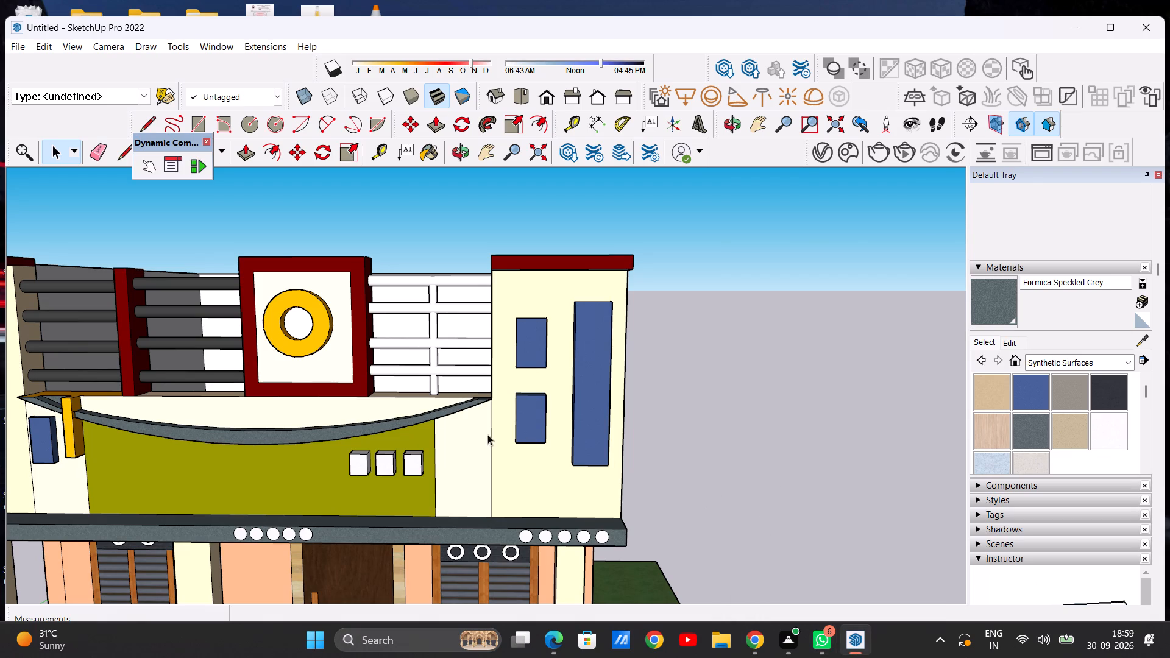
scroll(438, 363, "down", 16)
scroll(458, 483, "up", 7)
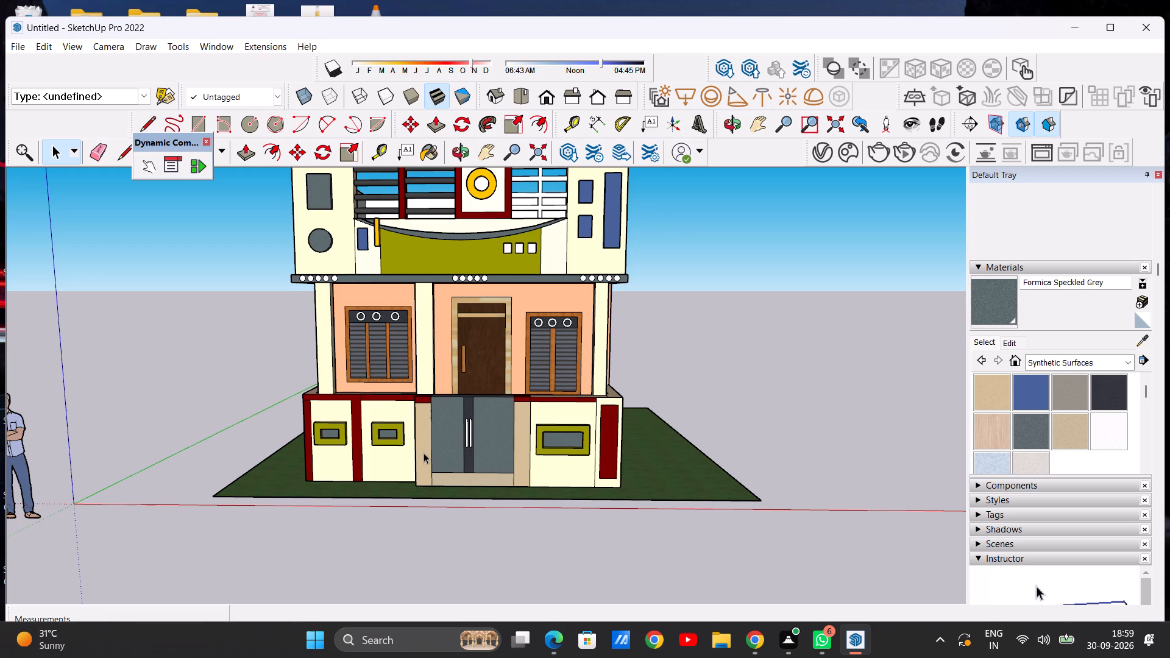
scroll(375, 390, "down", 4)
scroll(415, 389, "up", 6)
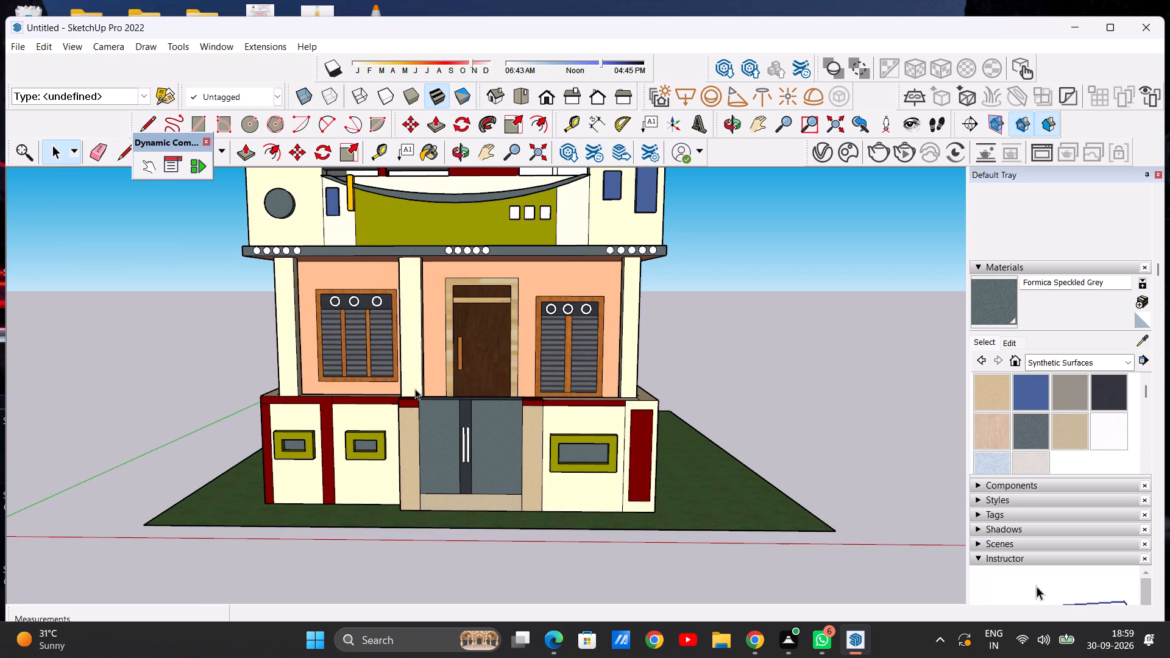
scroll(430, 396, "down", 5)
scroll(456, 346, "up", 3)
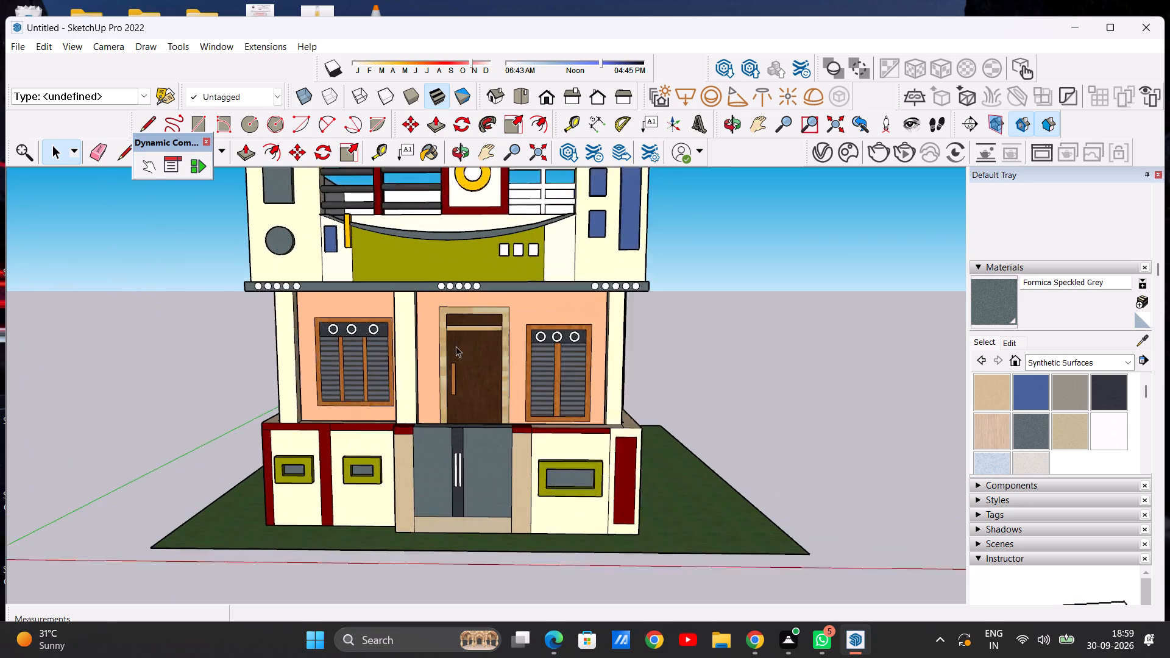
scroll(456, 346, "up", 2)
middle_click_drag(308, 367, 340, 370)
scroll(341, 371, "down", 5)
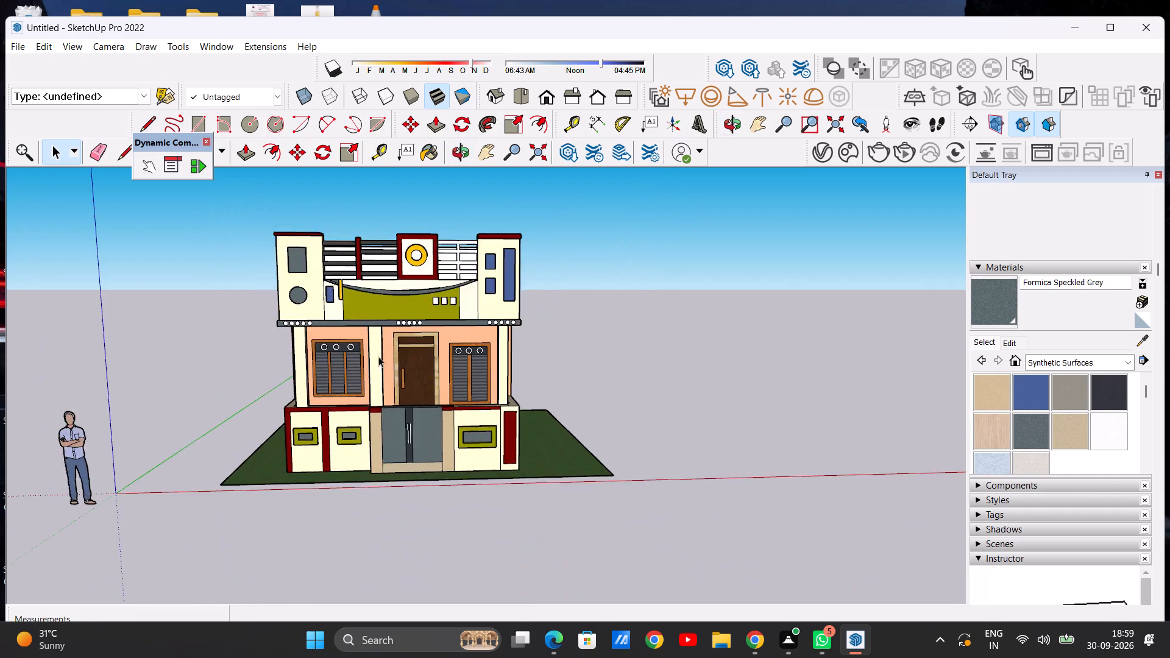
scroll(378, 356, "down", 4)
scroll(385, 328, "up", 8)
scroll(385, 328, "down", 3)
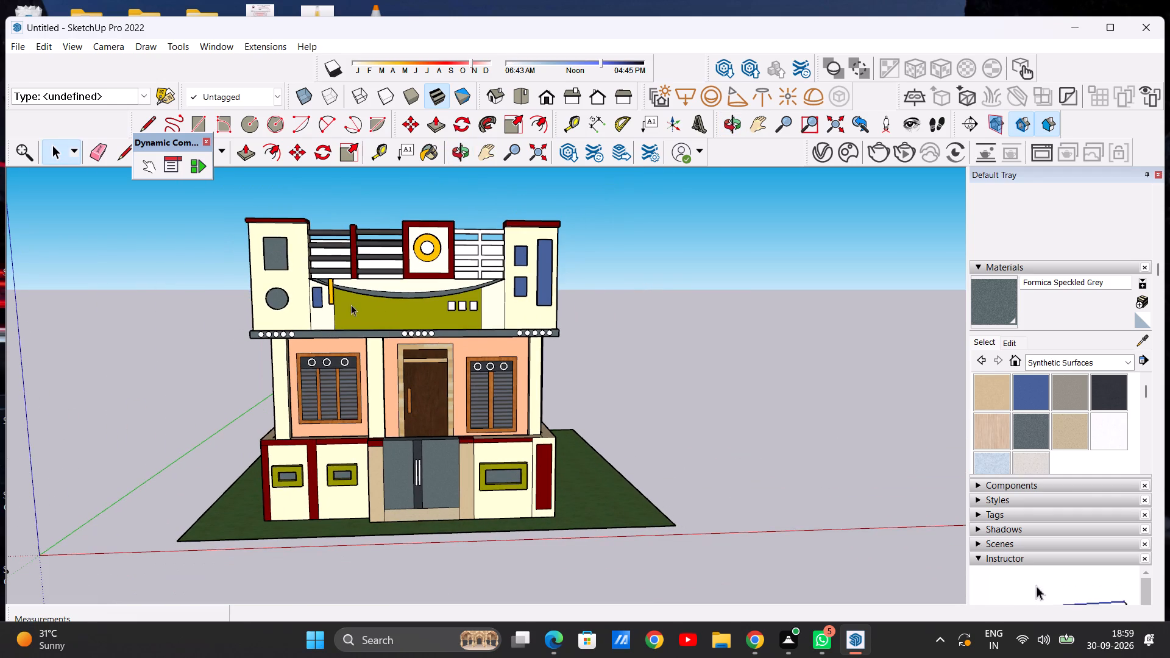
scroll(355, 305, "down", 4)
scroll(382, 302, "up", 6)
scroll(453, 258, "down", 6)
Examine the house's side walls, open roof and grass from around and above, ending on the front elevation.
middle_click_drag(362, 297, 583, 275)
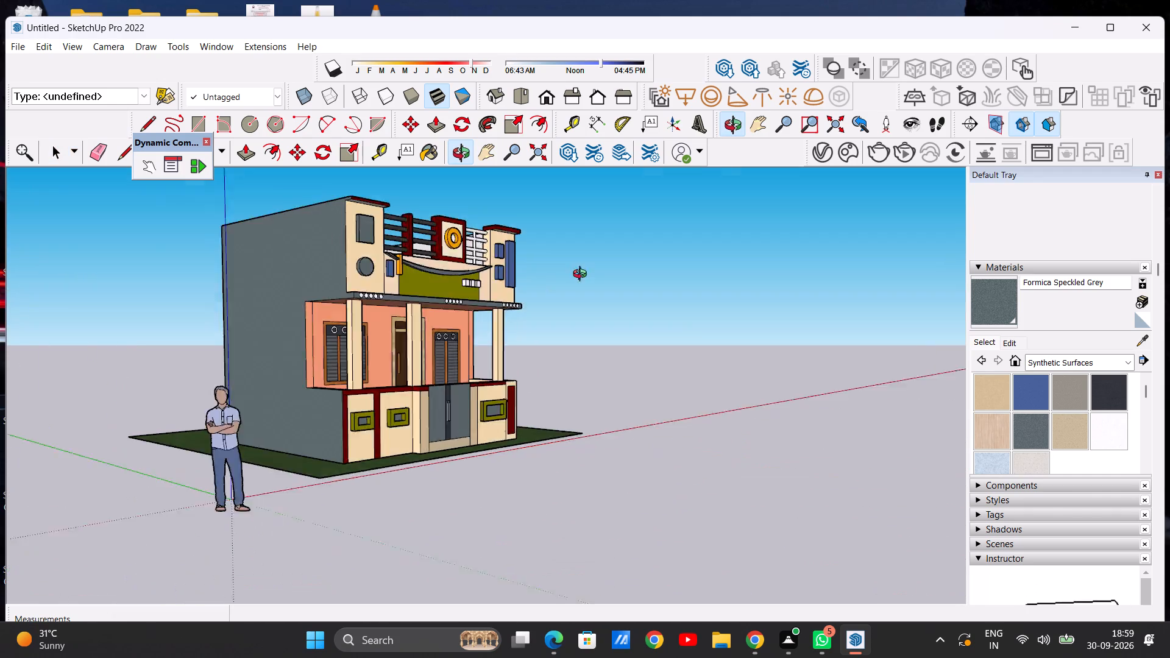
middle_click_drag(583, 275, 137, 313)
middle_click_drag(594, 325, 385, 561)
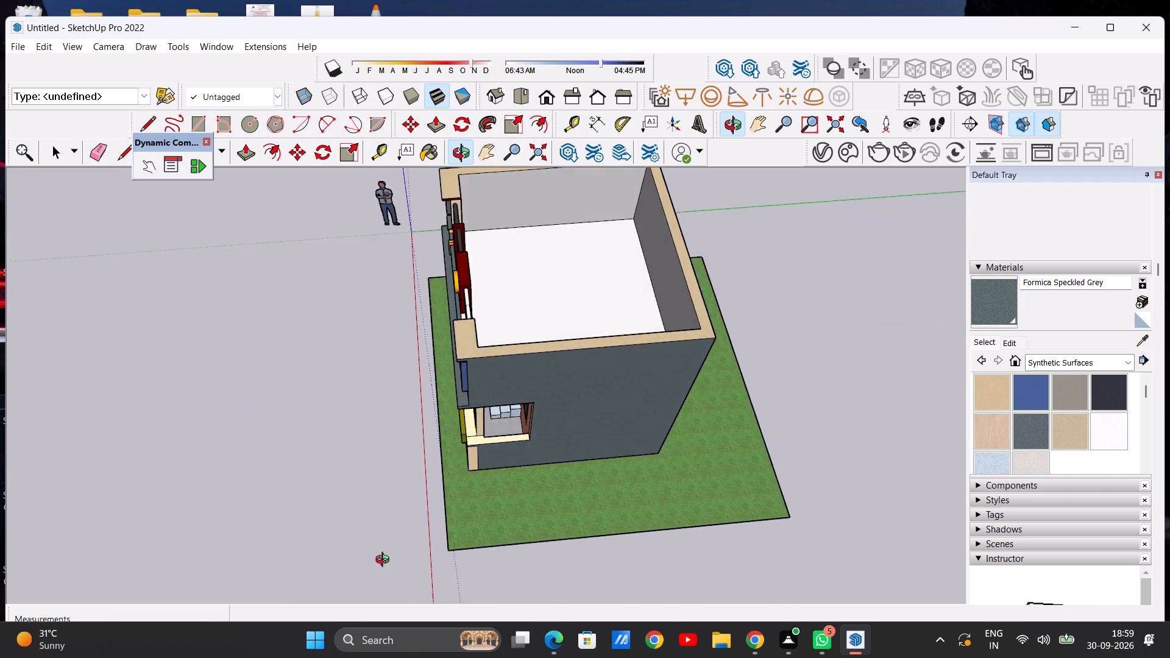
middle_click_drag(385, 561, 751, 330)
scroll(413, 354, "up", 3)
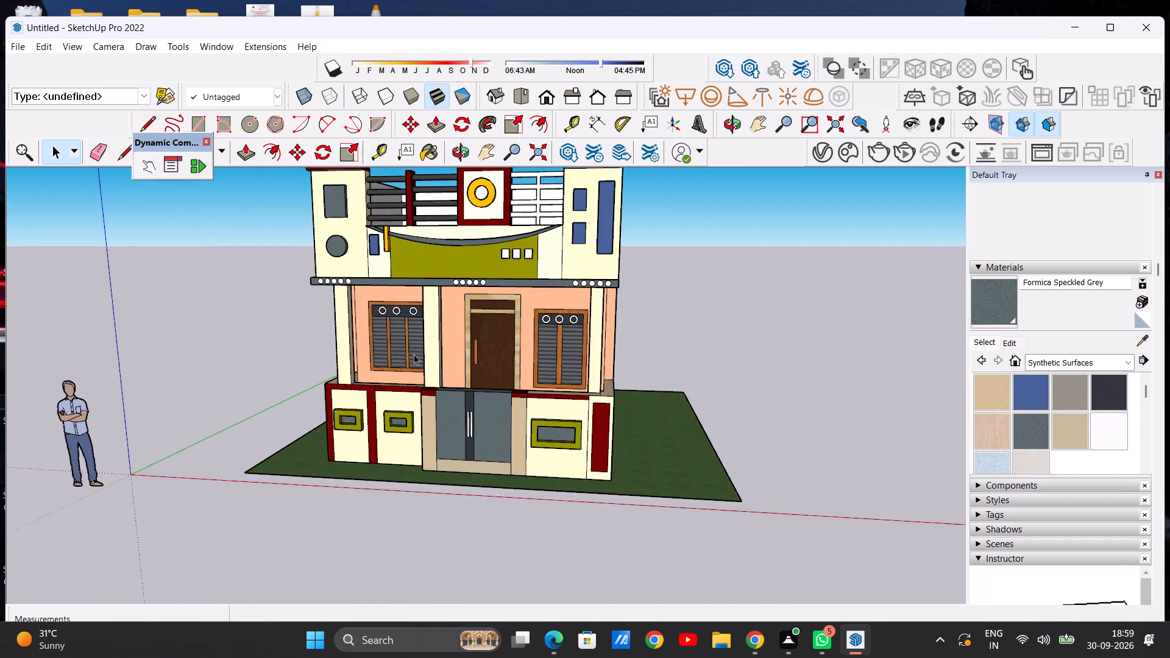
middle_click_drag(431, 354, 451, 324)
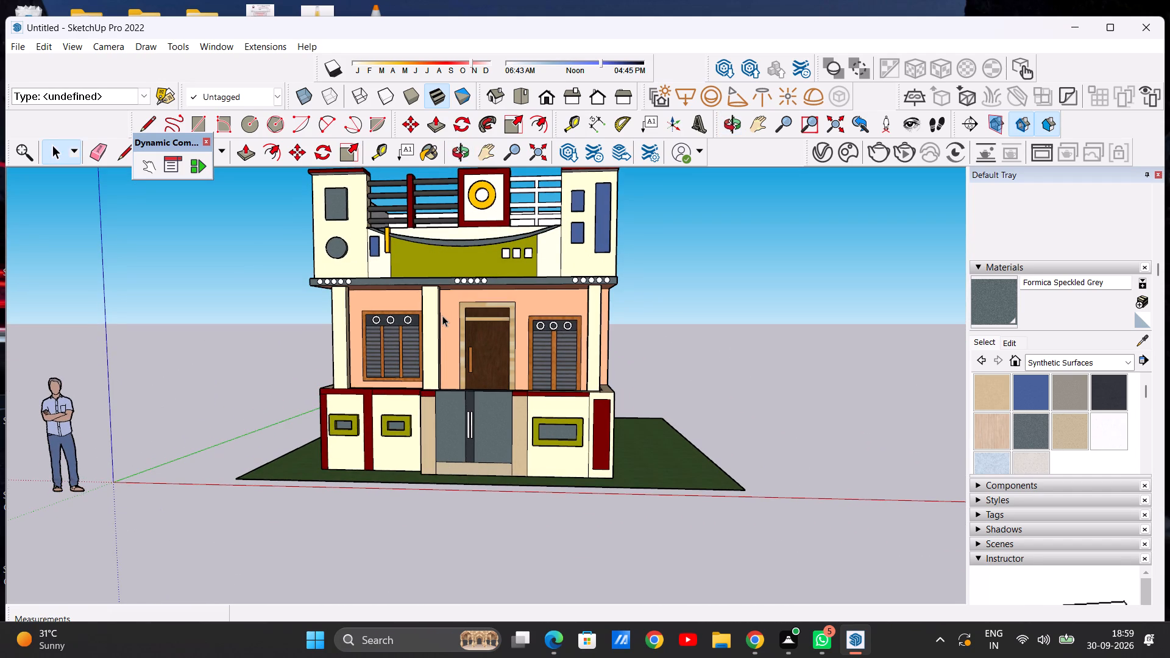
scroll(442, 316, "down", 5)
scroll(484, 339, "up", 4)
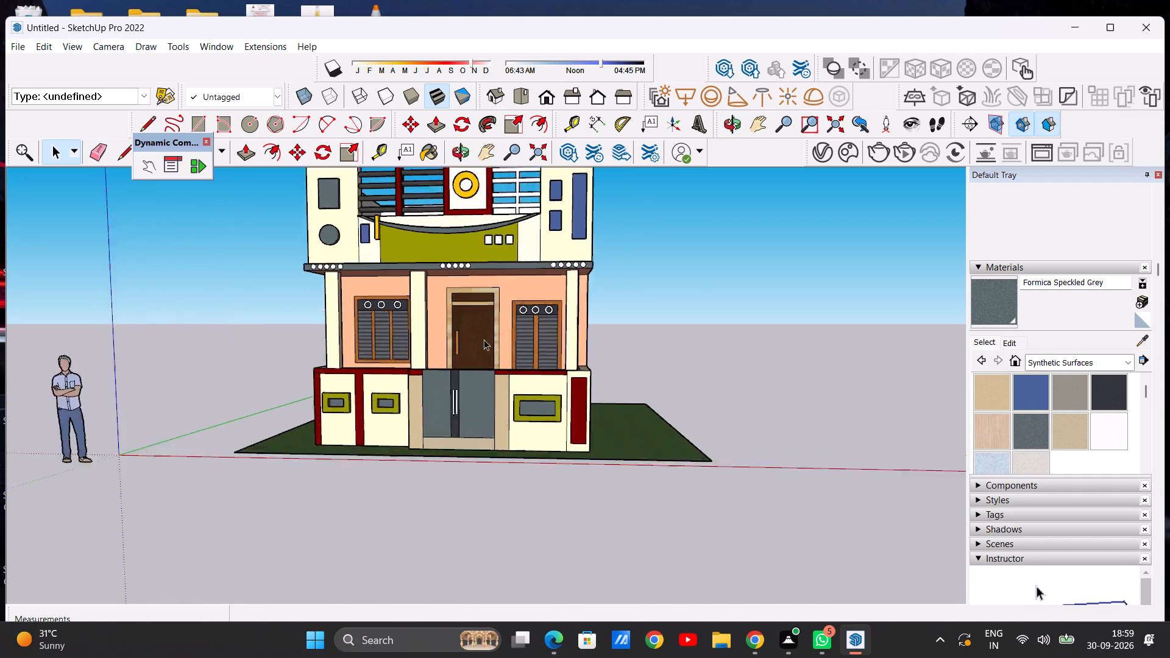
Examine the house from the front and around its side walls, then return to the front elevation.
scroll(486, 318, "down", 2)
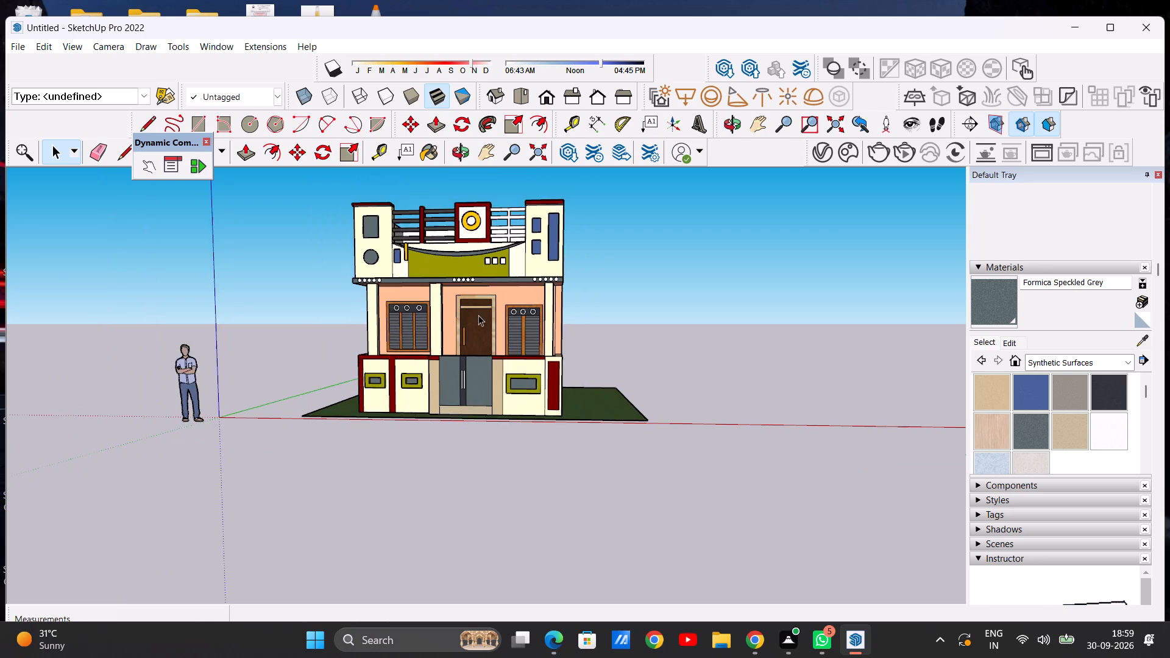
scroll(478, 315, "down", 2)
middle_click_drag(372, 325, 222, 350)
scroll(224, 352, "up", 1)
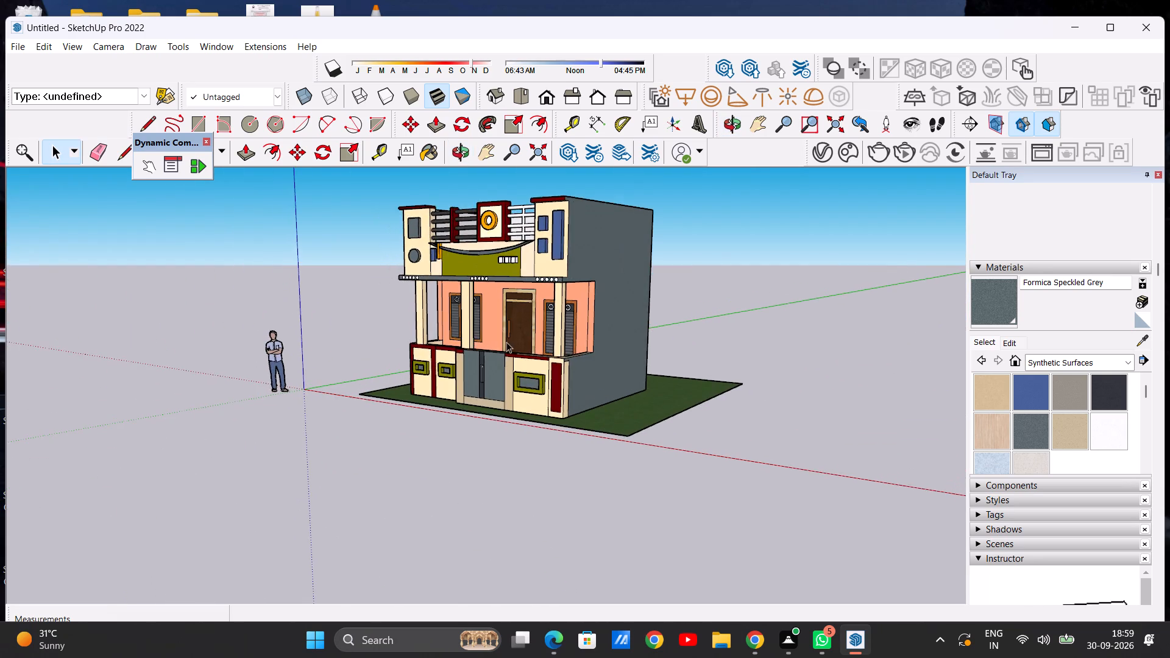
scroll(519, 325, "up", 12)
scroll(494, 356, "down", 12)
middle_click_drag(466, 352, 600, 358)
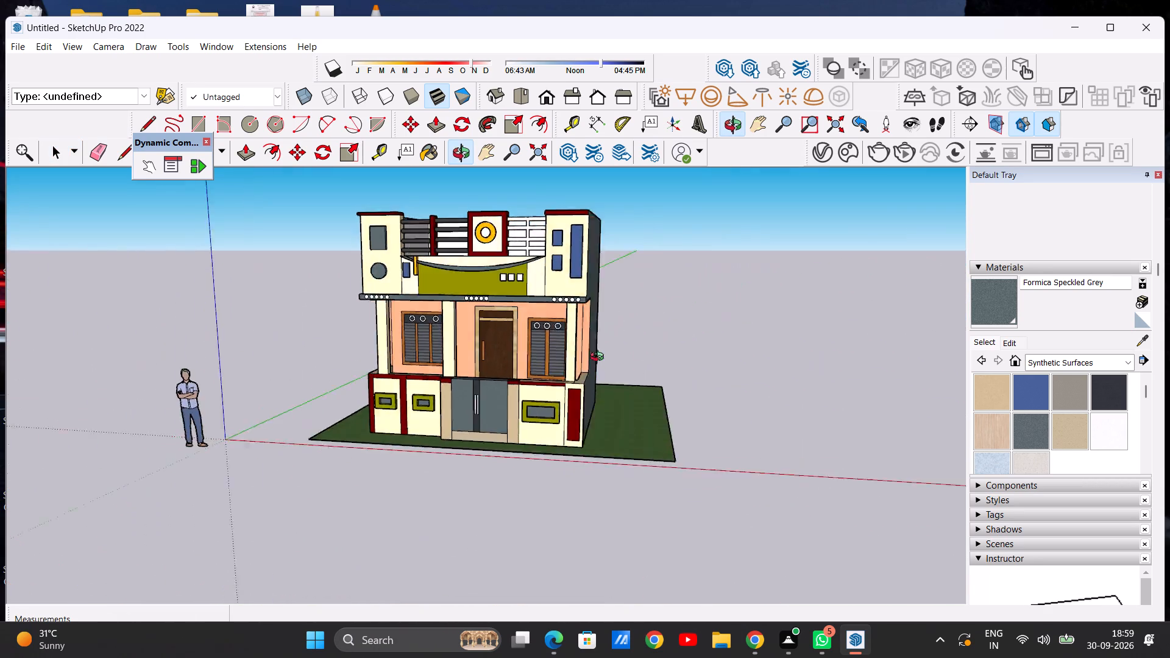
middle_click_drag(600, 358, 204, 354)
scroll(653, 356, "up", 1)
middle_click_drag(592, 368, 171, 368)
middle_click_drag(635, 378, 202, 378)
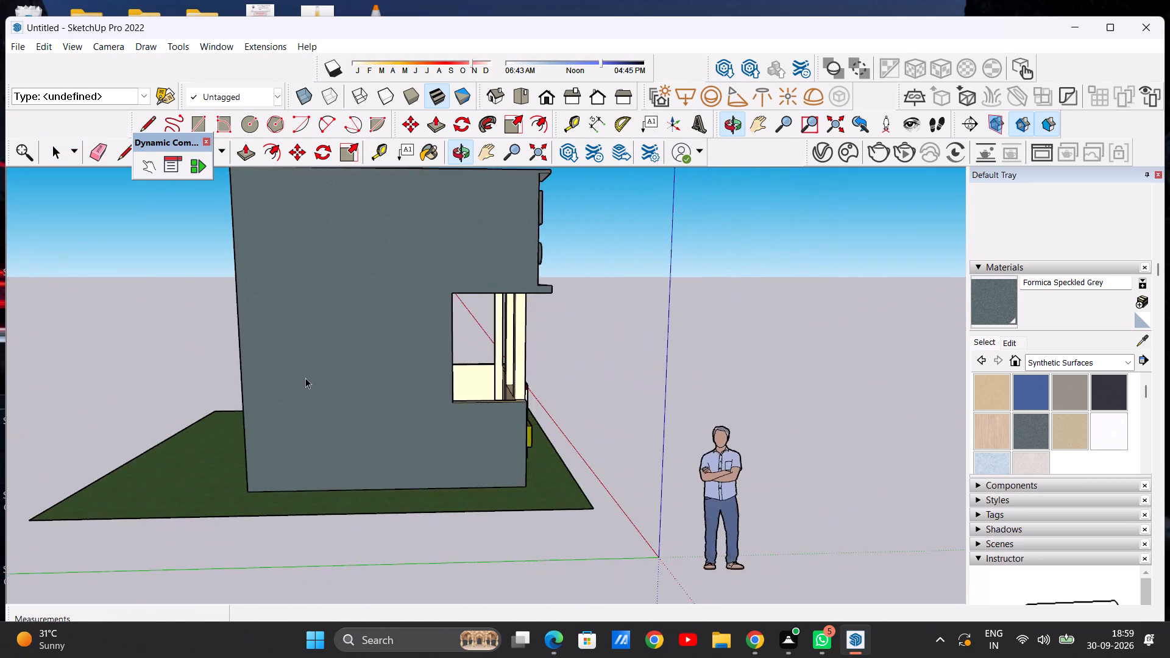
middle_click_drag(587, 368, 178, 368)
middle_click_drag(608, 367, 570, 377)
scroll(567, 345, "up", 5)
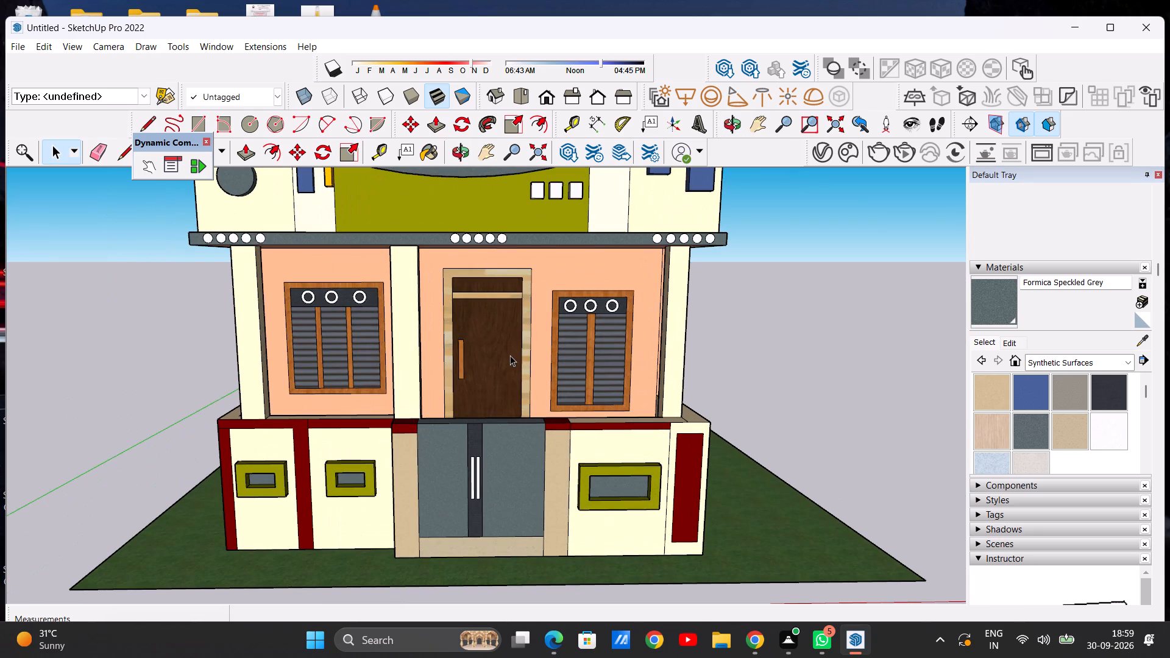
scroll(506, 352, "up", 3)
scroll(466, 331, "down", 10)
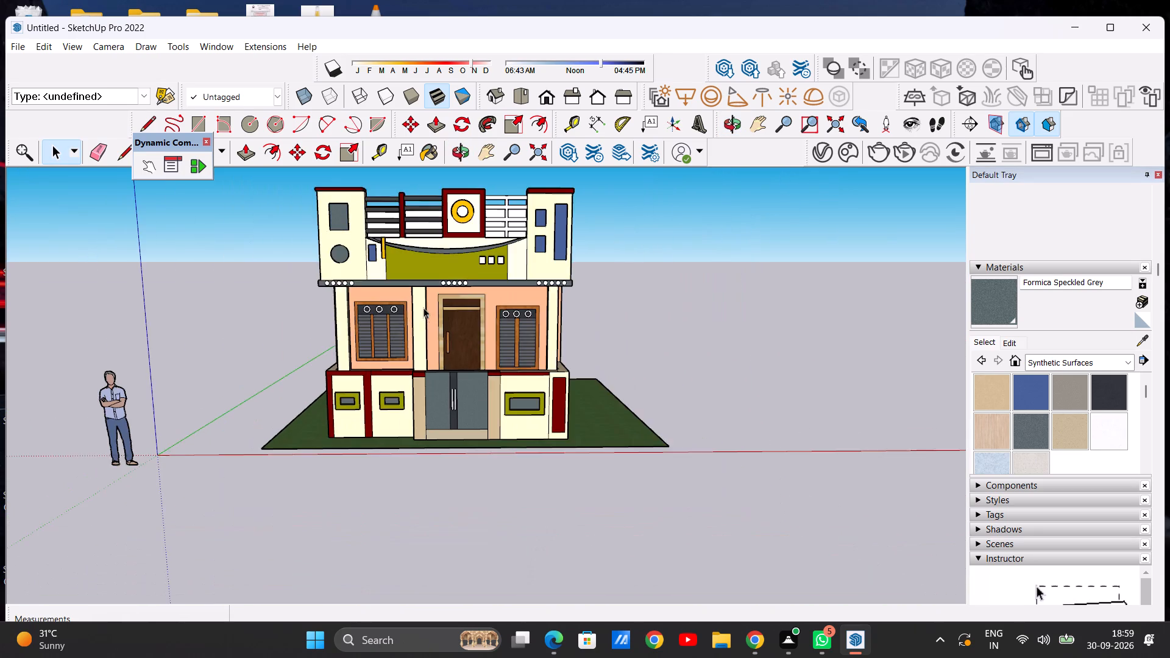
middle_click_drag(417, 317, 419, 298)
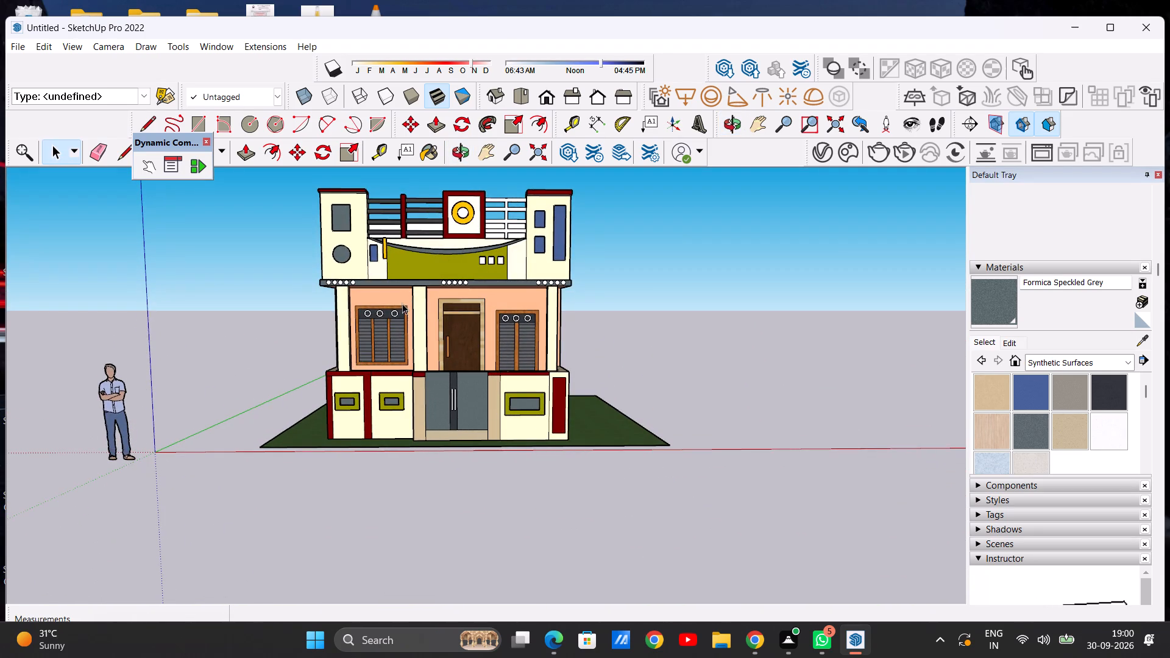
Examine the parapet up close and at a distance, including the railings, yellow ring panel and blue-panelled tower.
scroll(400, 297, "down", 3)
scroll(490, 254, "up", 8)
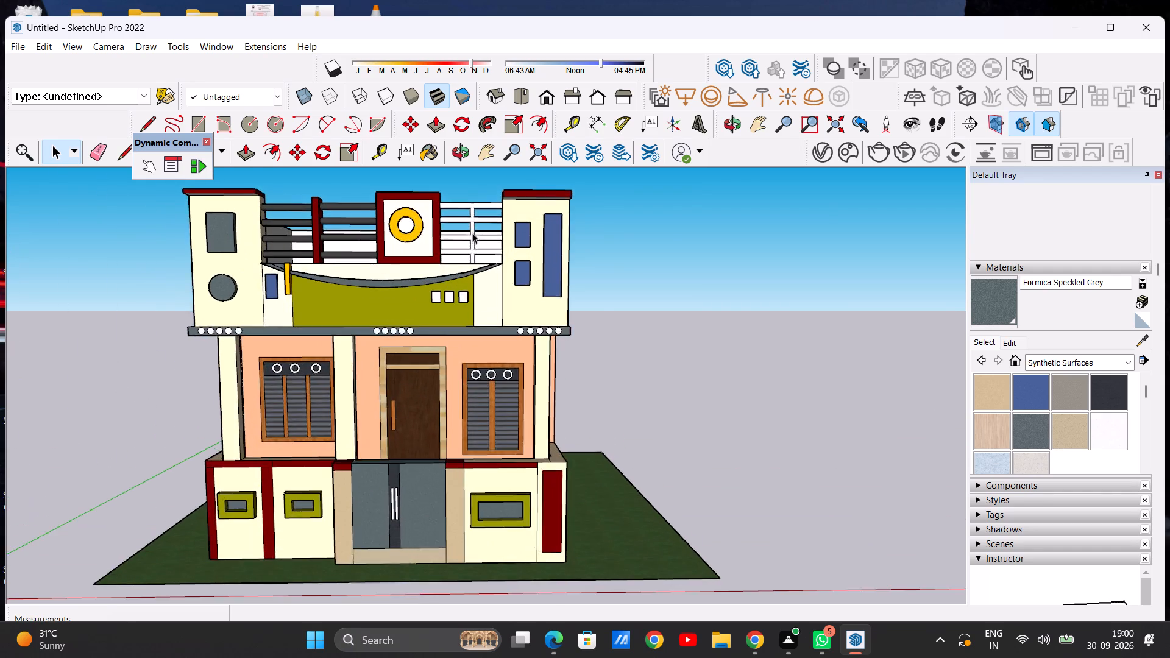
scroll(472, 233, "up", 2)
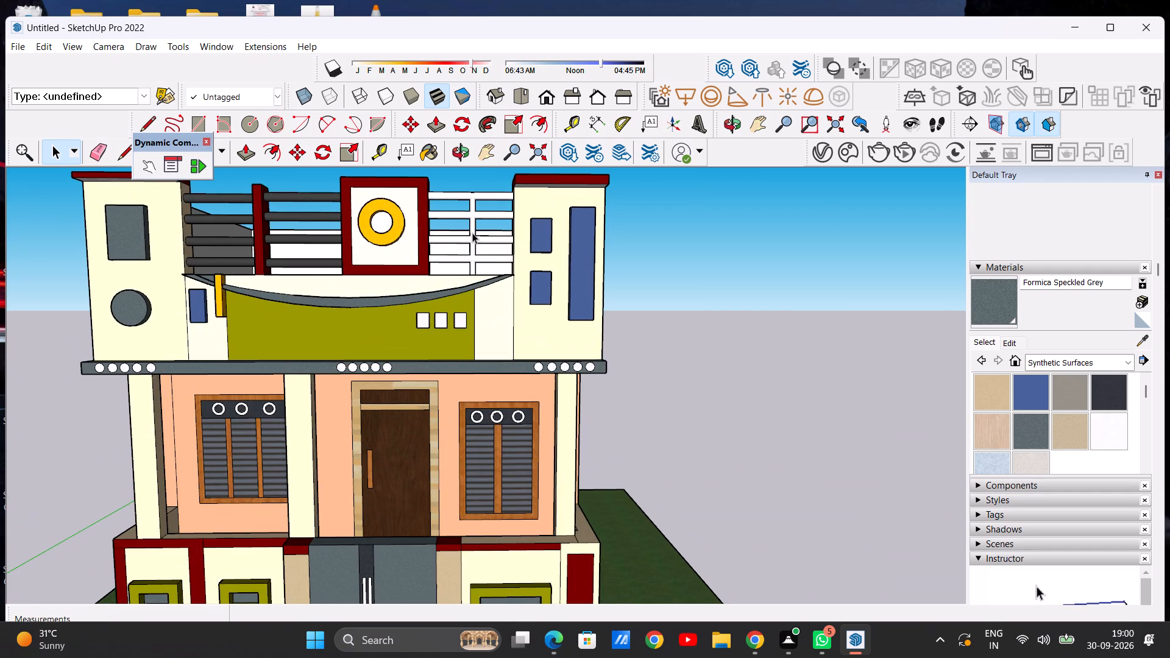
scroll(452, 273, "down", 6)
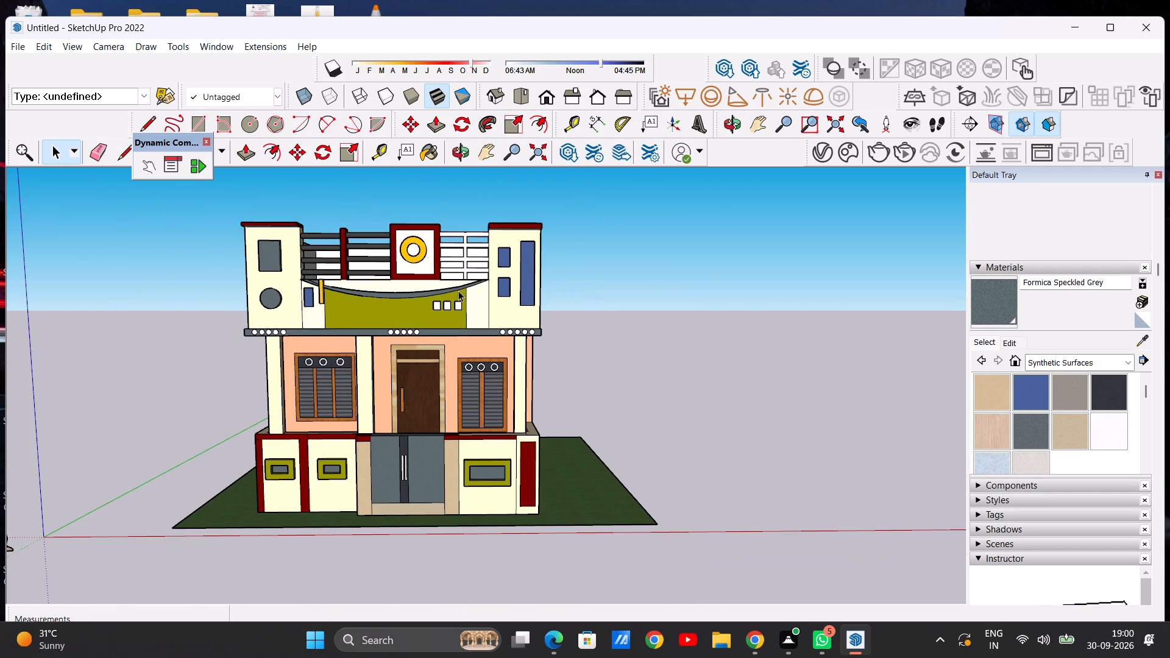
scroll(464, 289, "down", 4)
scroll(460, 285, "up", 7)
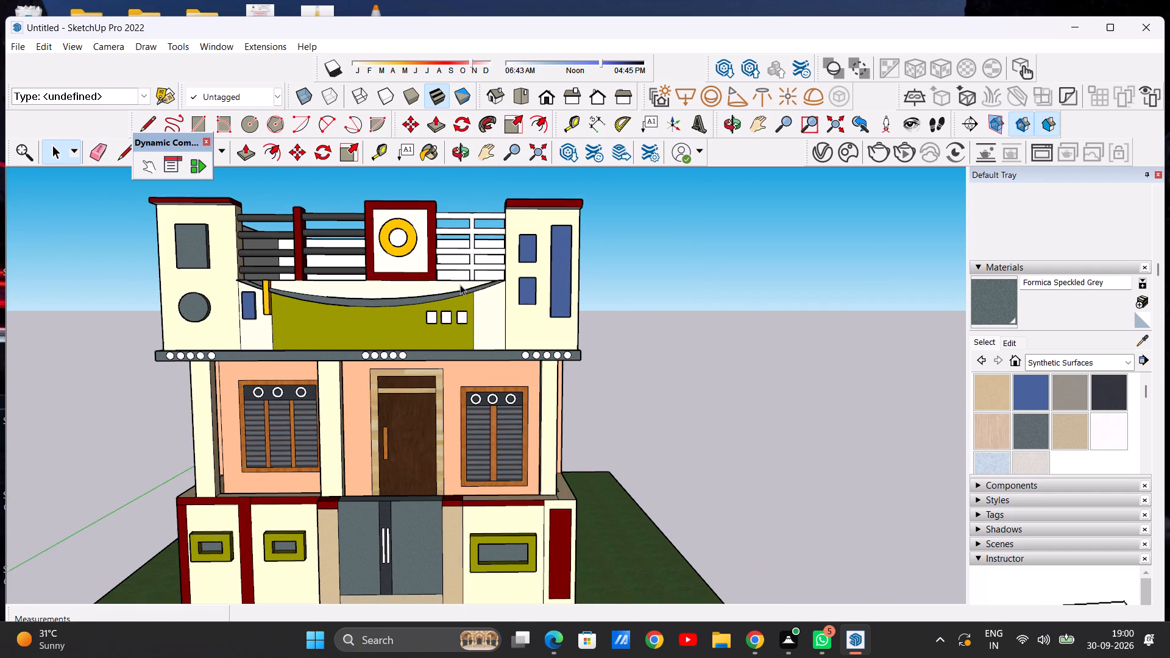
scroll(460, 285, "down", 4)
scroll(484, 240, "up", 7)
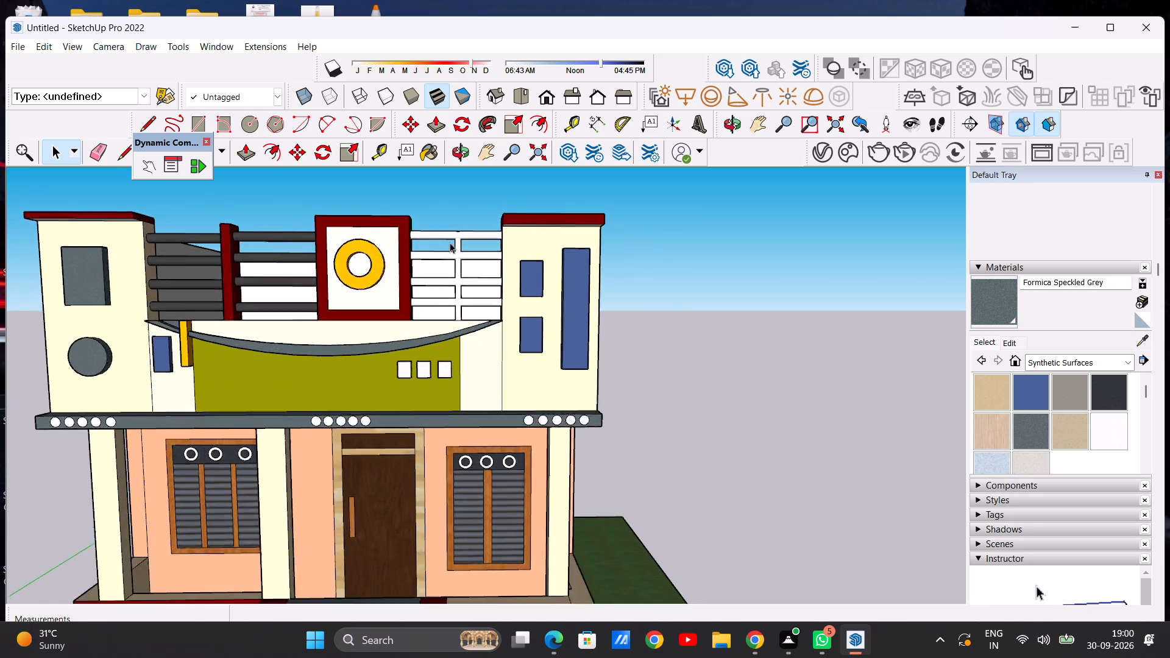
scroll(450, 242, "up", 2)
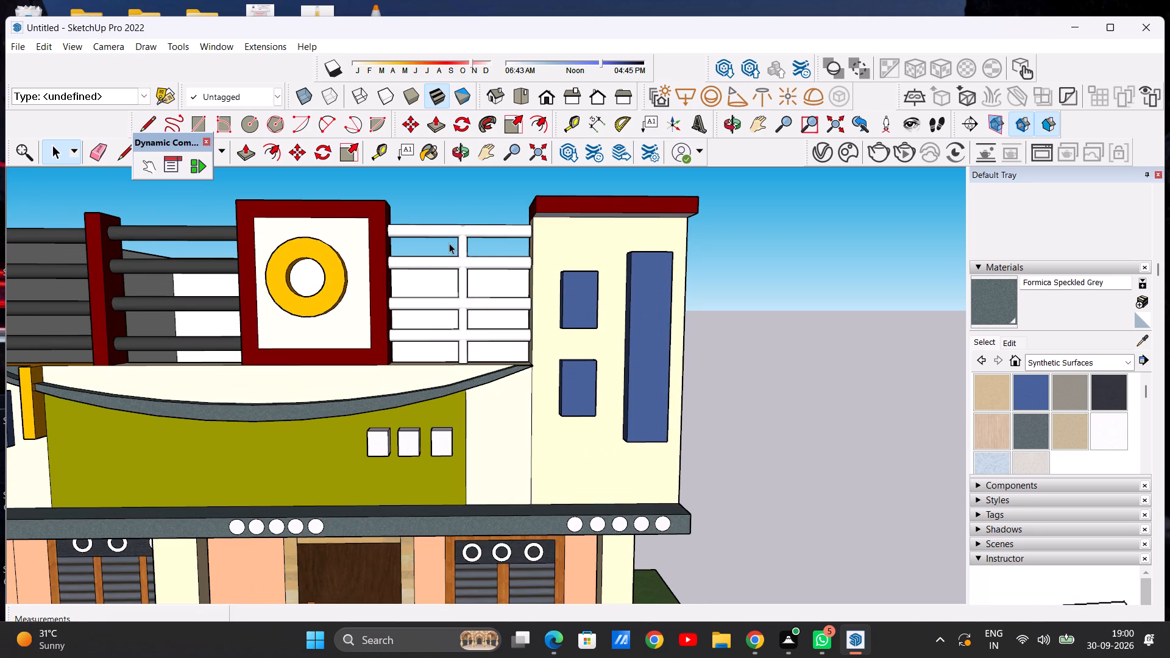
scroll(463, 245, "down", 4)
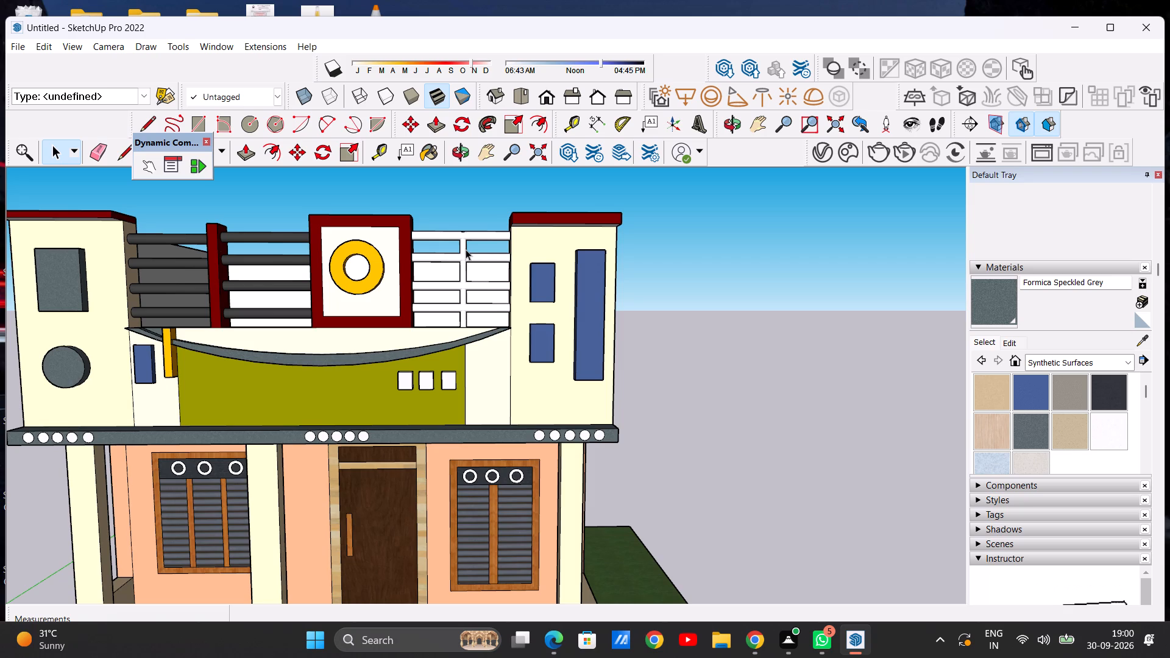
scroll(466, 249, "down", 4)
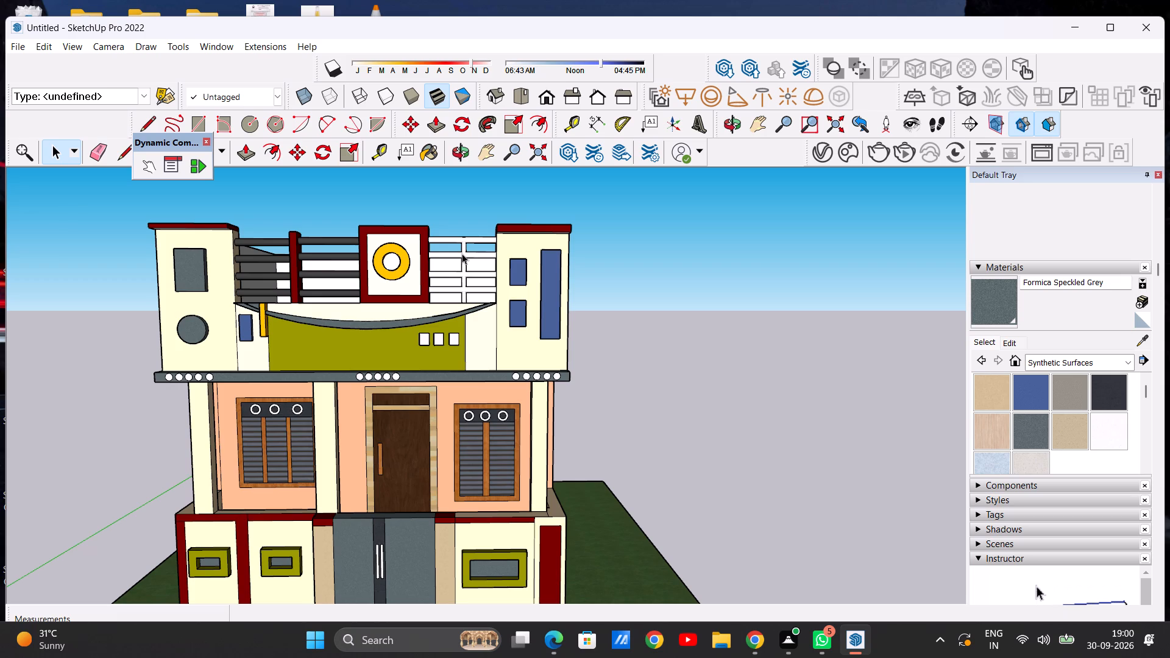
scroll(436, 267, "down", 7)
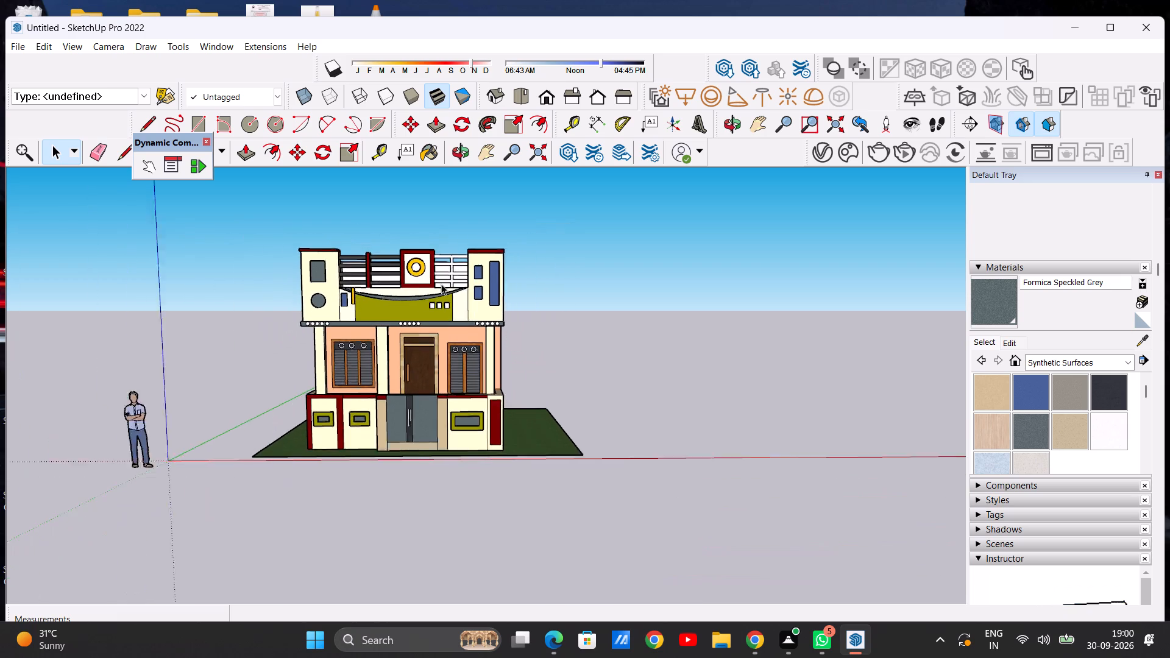
scroll(441, 284, "down", 1)
scroll(441, 274, "up", 7)
scroll(445, 255, "down", 3)
middle_click_drag(454, 258, 289, 315)
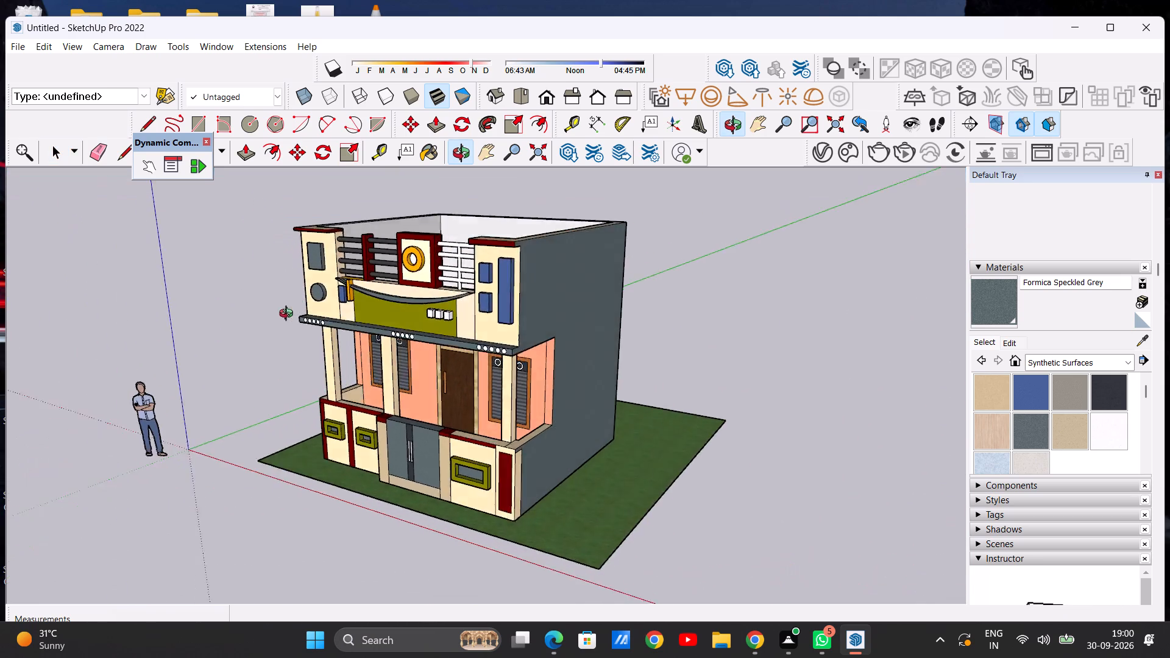
middle_click_drag(289, 315, 480, 302)
Paint the disc at the centre of the parapet's yellow ring and the ring's inner edge with Formica Speckled Grey.
scroll(417, 262, "up", 6)
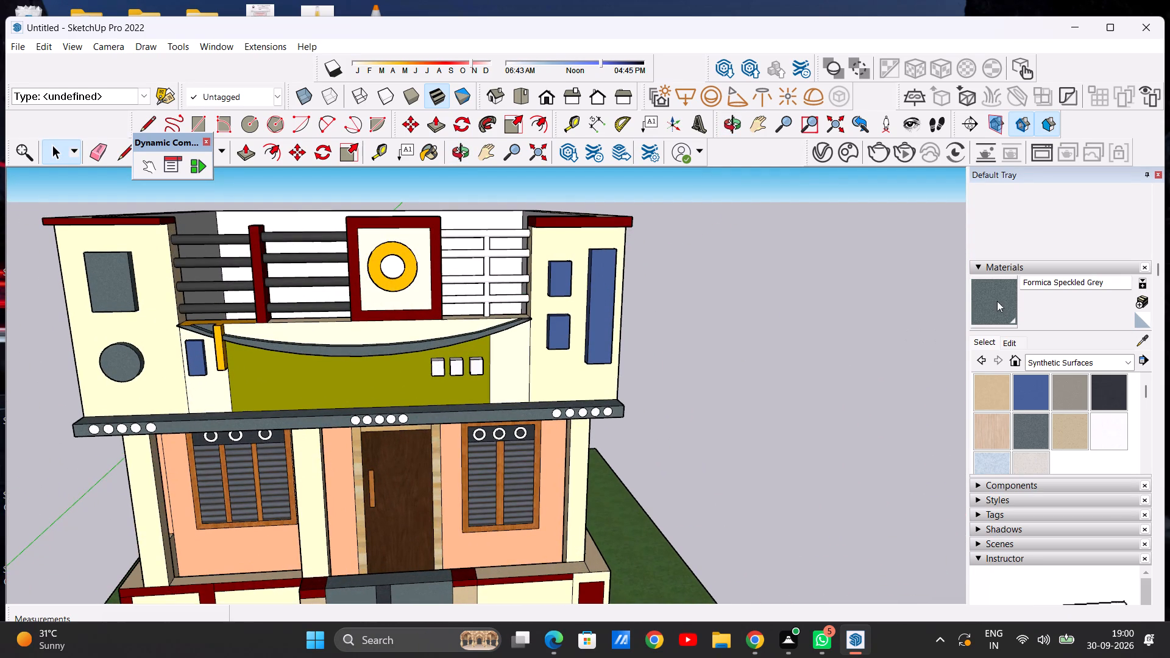
left_click(993, 295)
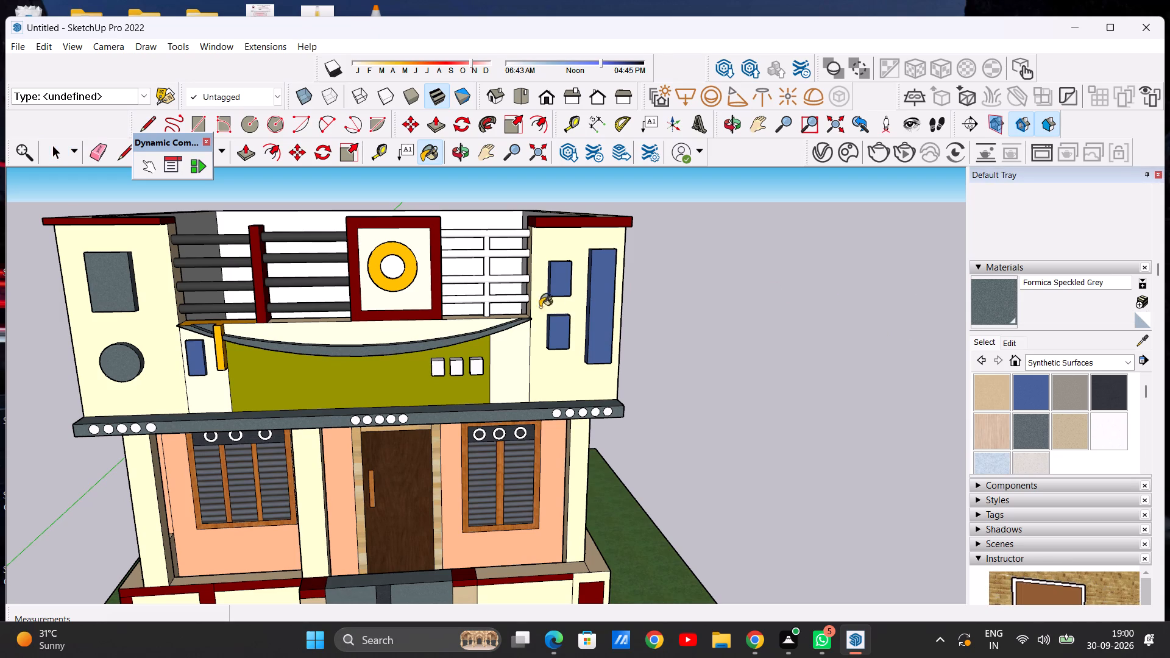
scroll(396, 271, "up", 13)
left_click(394, 260)
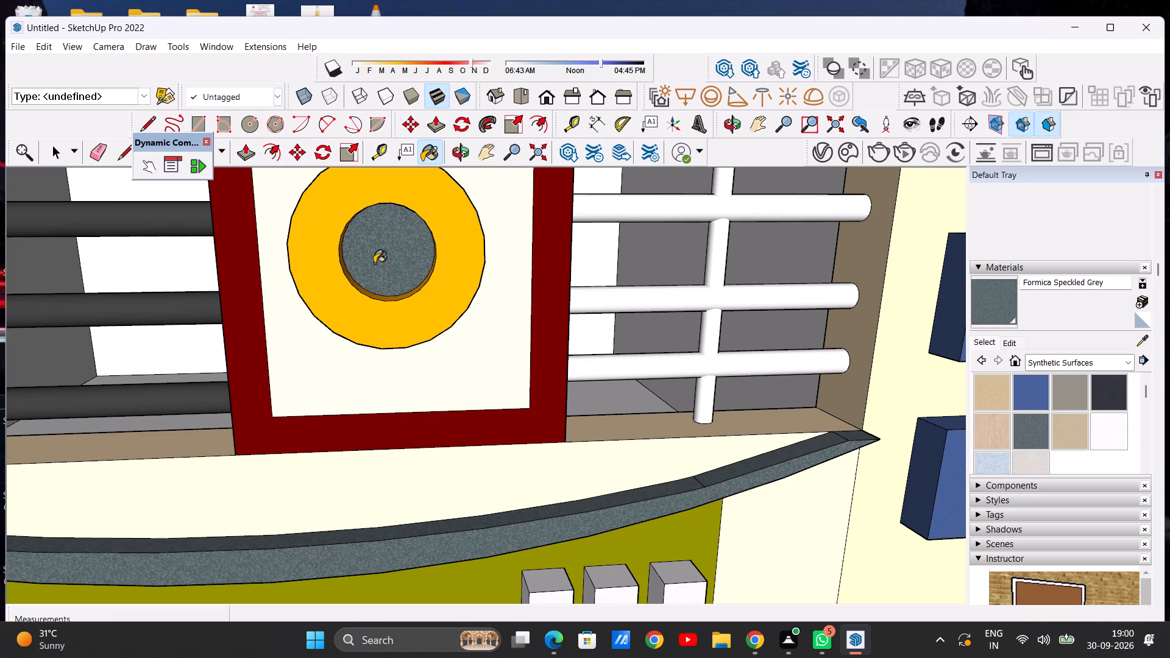
scroll(374, 263, "down", 4)
middle_click_drag(377, 262, 308, 338)
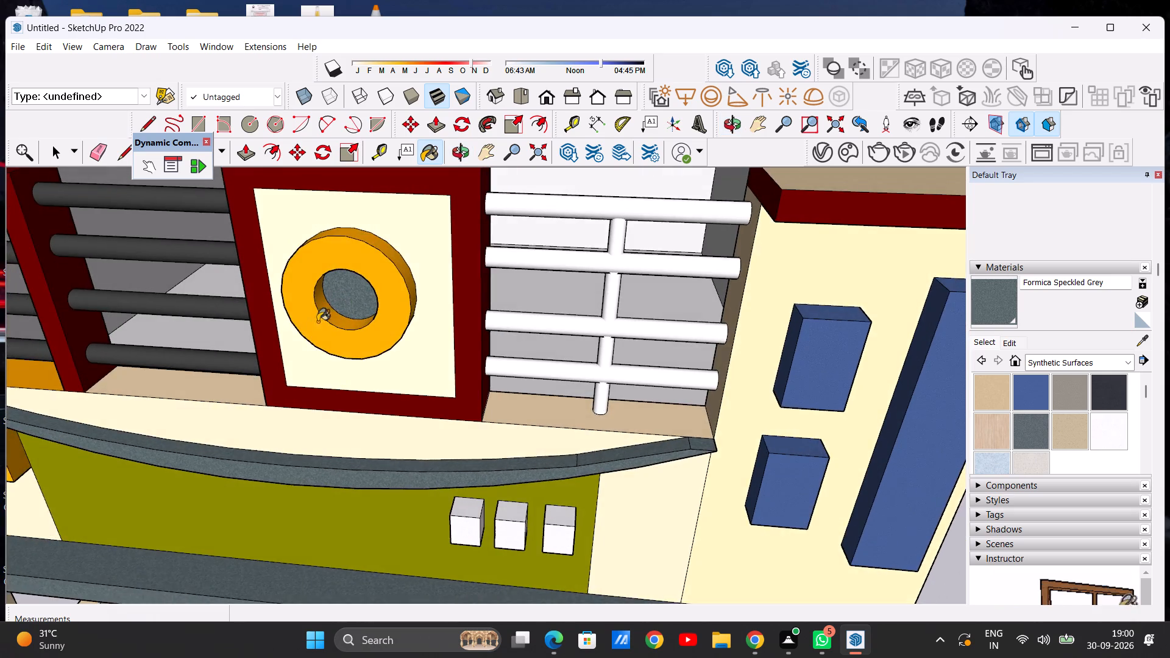
scroll(335, 305, "up", 7)
left_click(311, 323)
scroll(347, 313, "down", 10)
middle_click_drag(364, 336, 432, 225)
key("space")
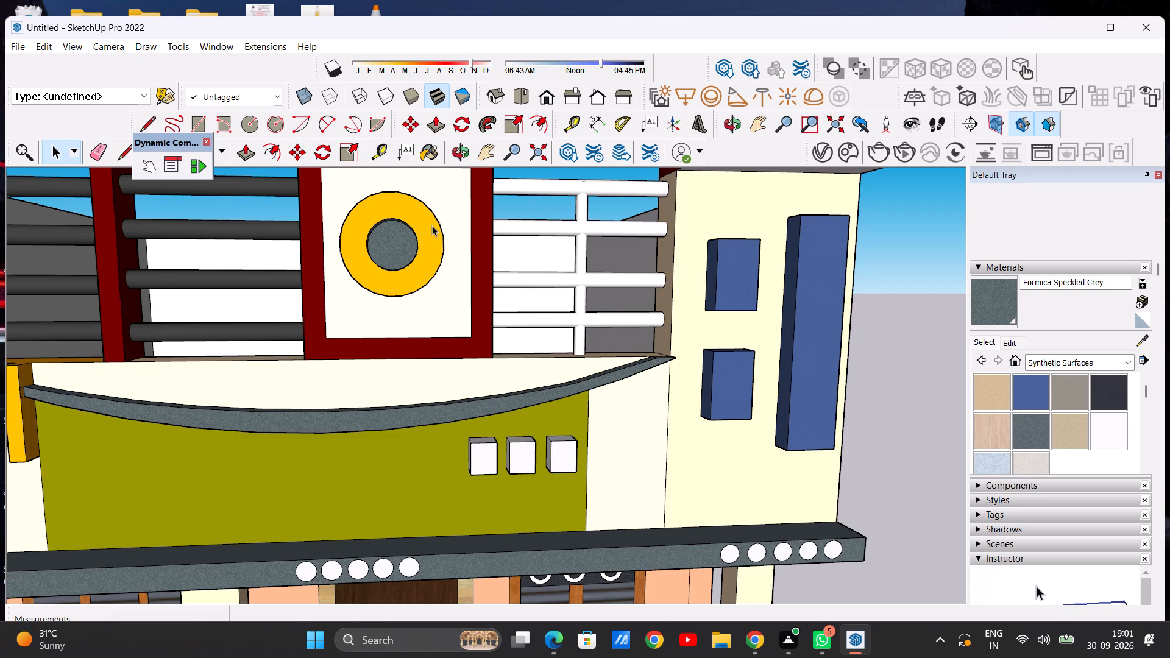
Review the repainted ring panel within the full front elevation, and check the house from the sides.
scroll(432, 225, "down", 5, "ctrl")
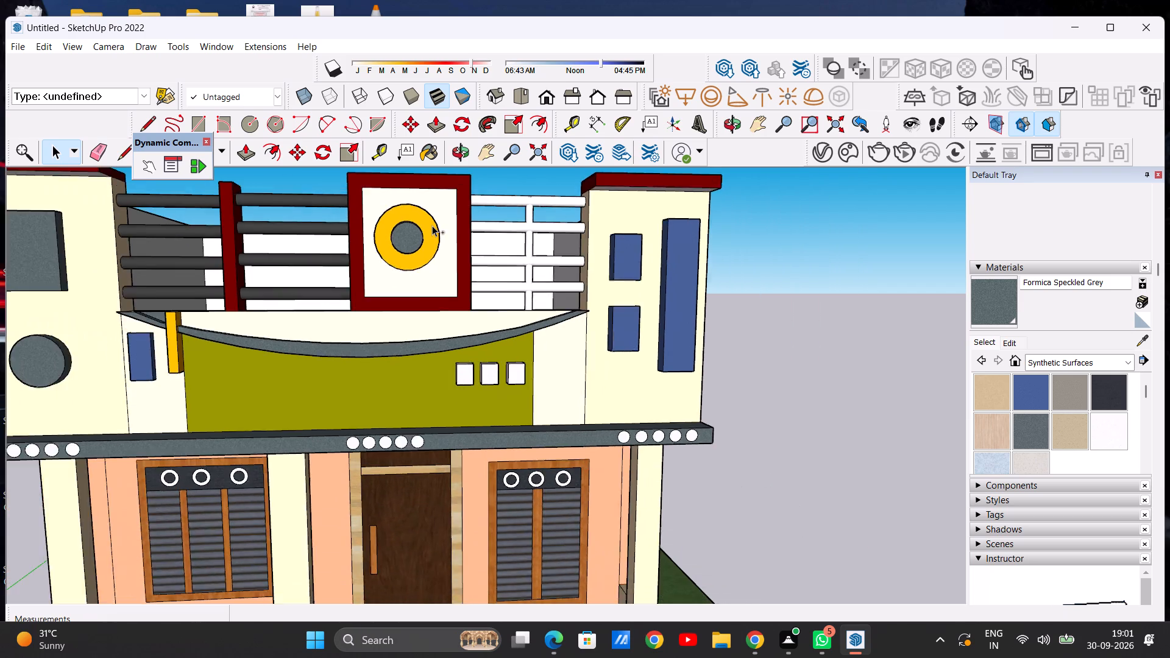
scroll(432, 225, "down", 2, "ctrl")
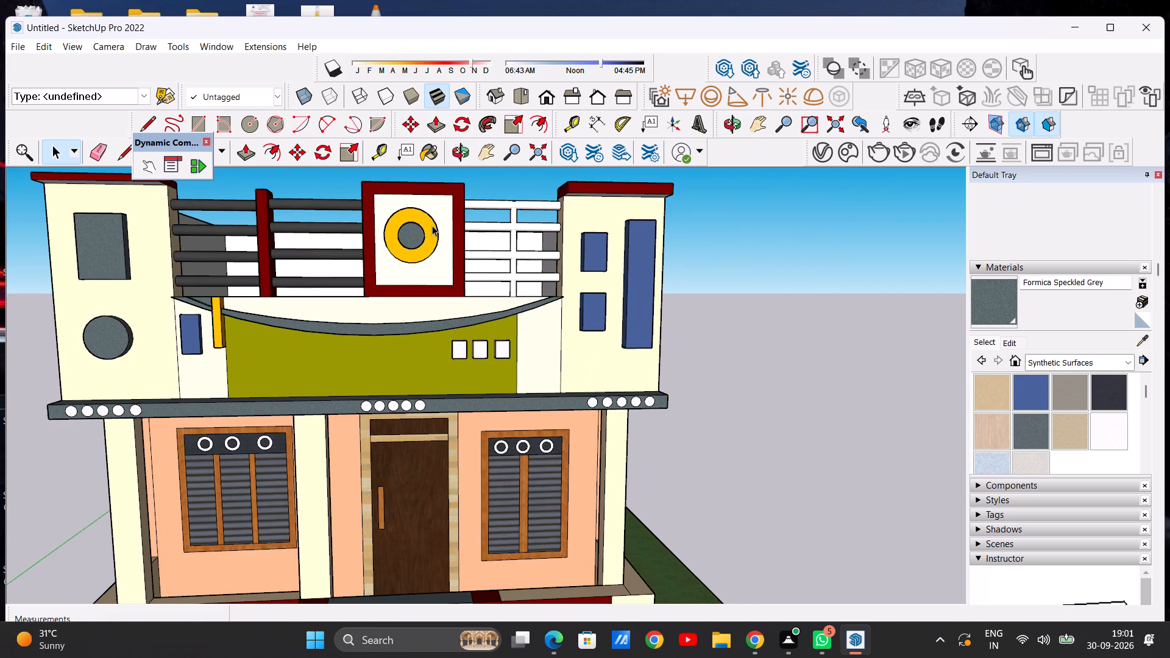
scroll(432, 225, "down", 5)
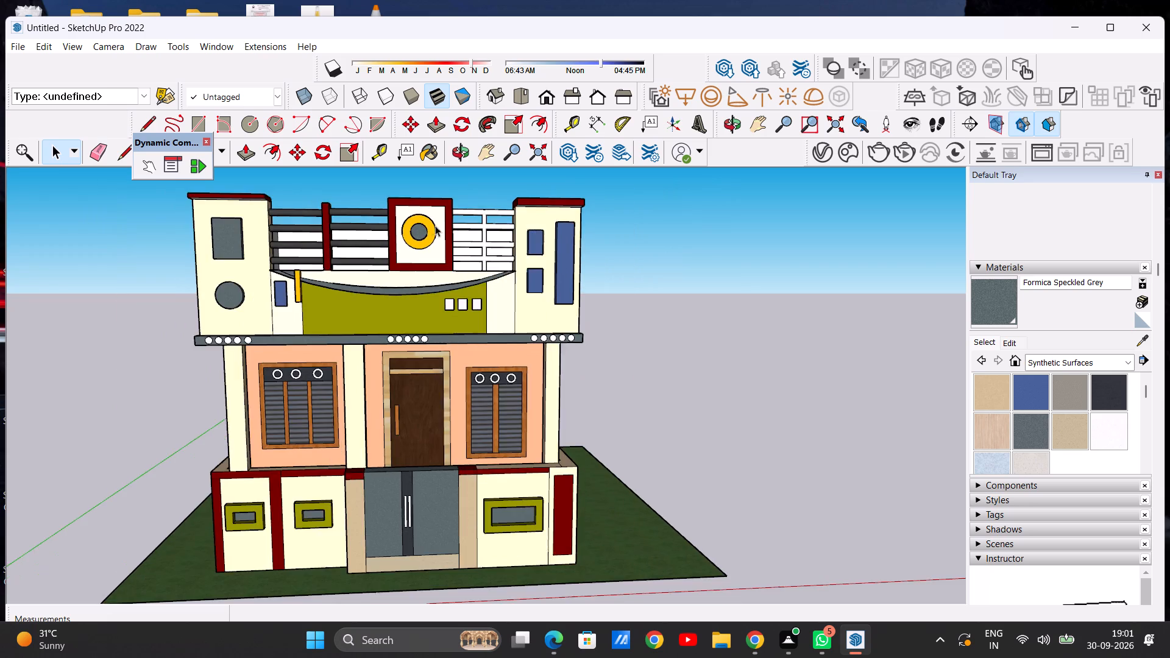
scroll(431, 243, "down", 9)
scroll(378, 258, "up", 4)
middle_click_drag(333, 259, 557, 287)
middle_click_drag(553, 288, 203, 274)
middle_click_drag(614, 295, 390, 355)
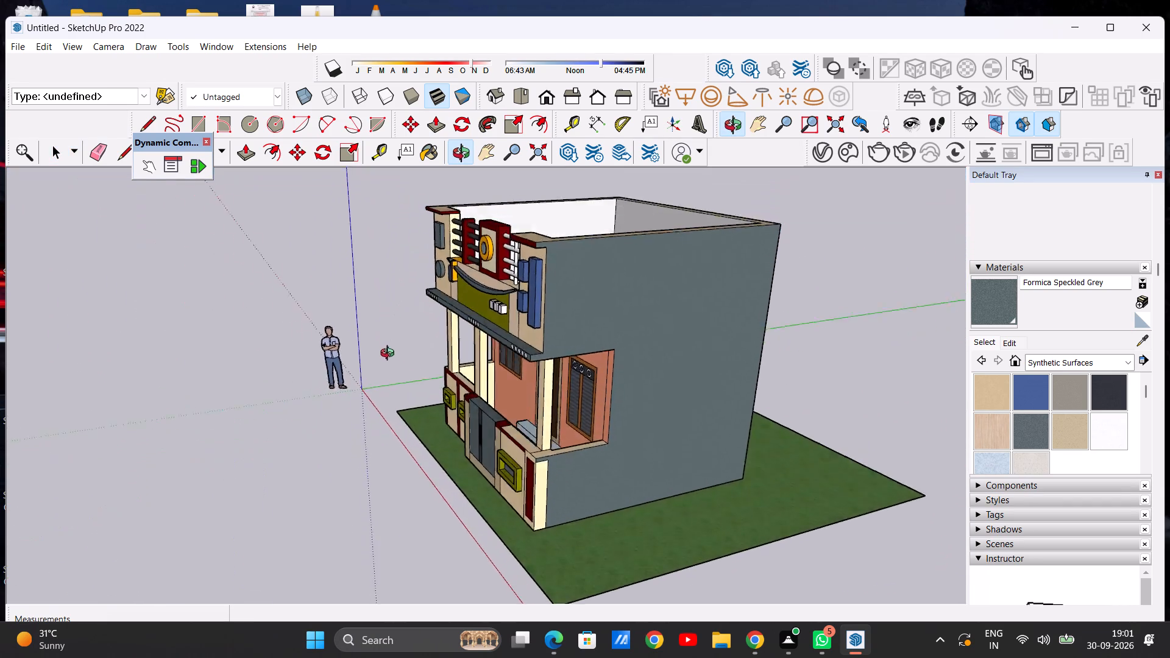
Paint the porch steps' three treads, the two upper risers and the top step's end face with Basic Tile from the Tile collection.
middle_click_drag(390, 355, 542, 479)
scroll(554, 420, "up", 15)
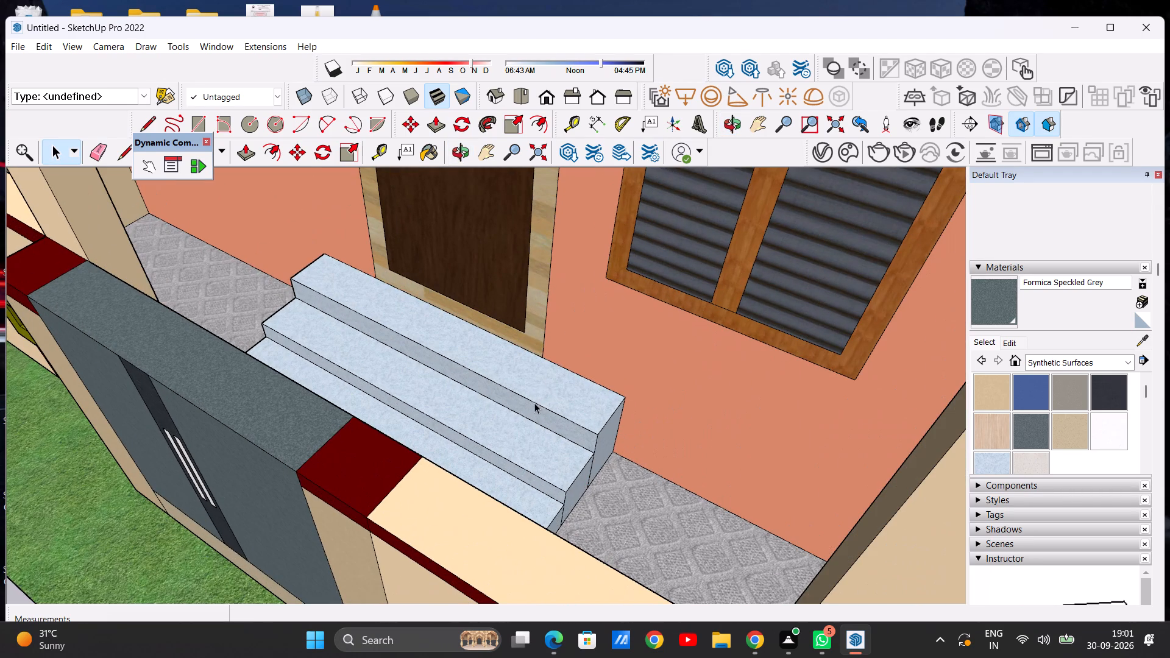
left_click(1121, 363)
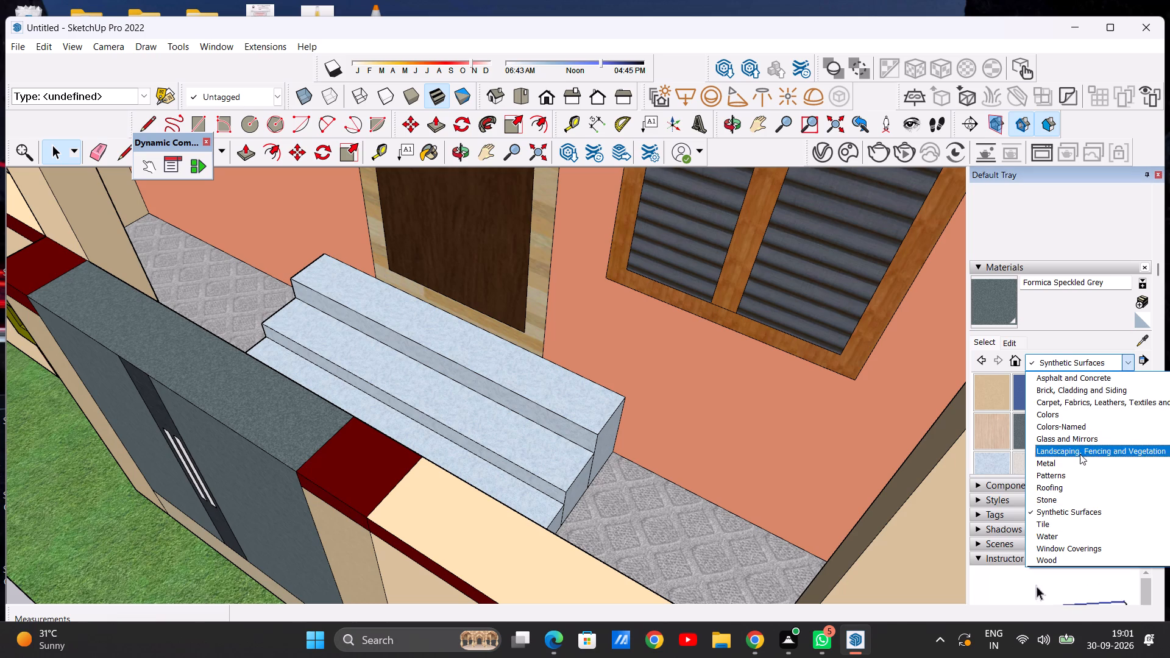
left_click(1083, 523)
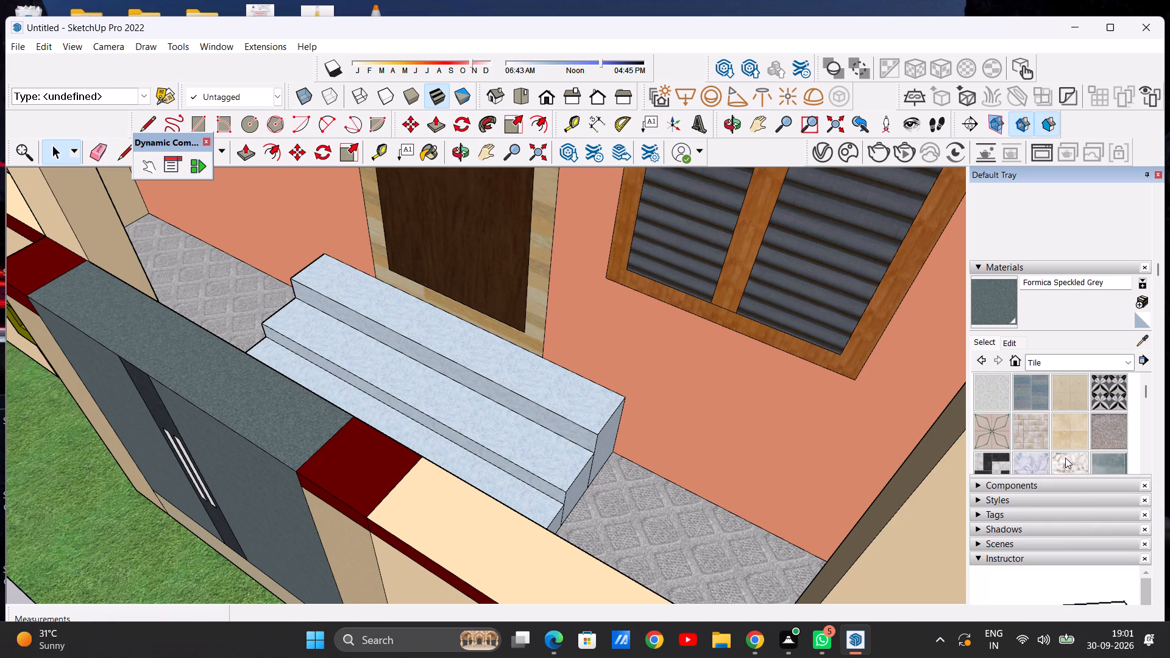
left_click(993, 382)
scroll(608, 398, "up", 2)
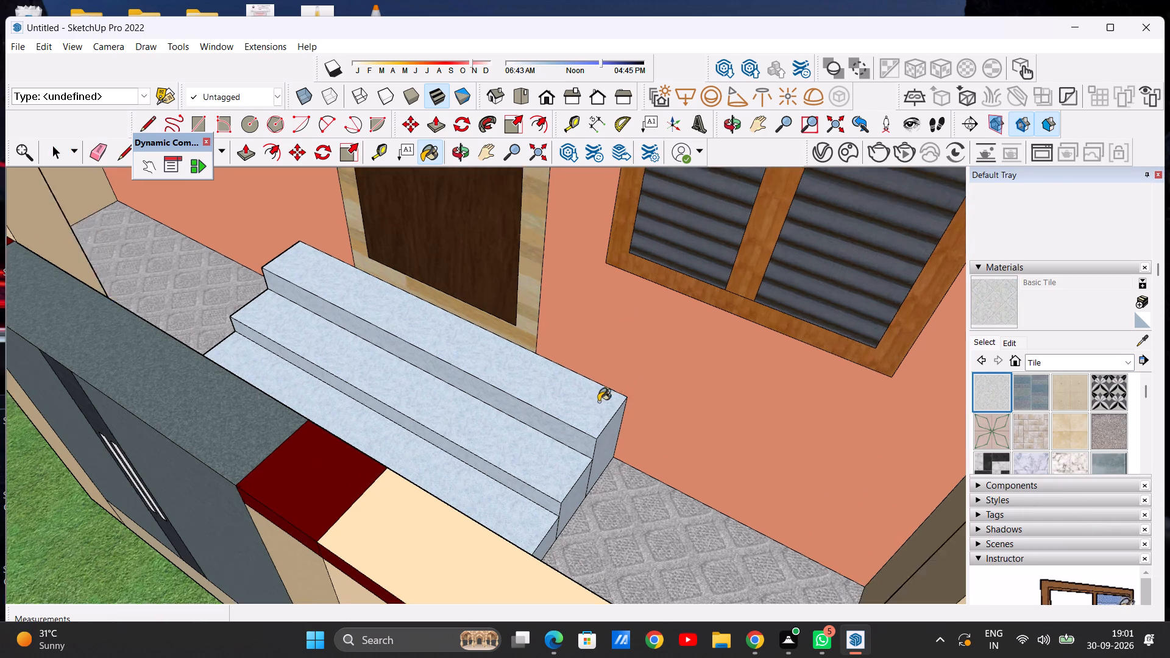
scroll(598, 402, "up", 3)
left_click(558, 411)
left_click(525, 435)
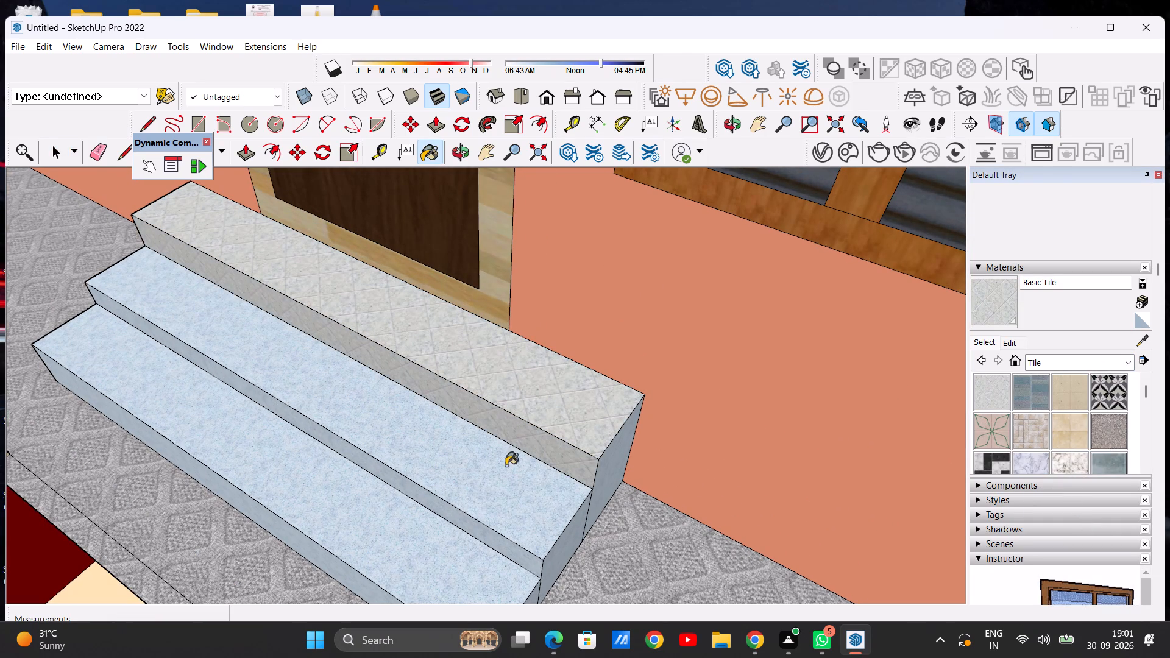
left_click(500, 478)
left_click(614, 465)
scroll(533, 360, "down", 5)
scroll(482, 438, "up", 6)
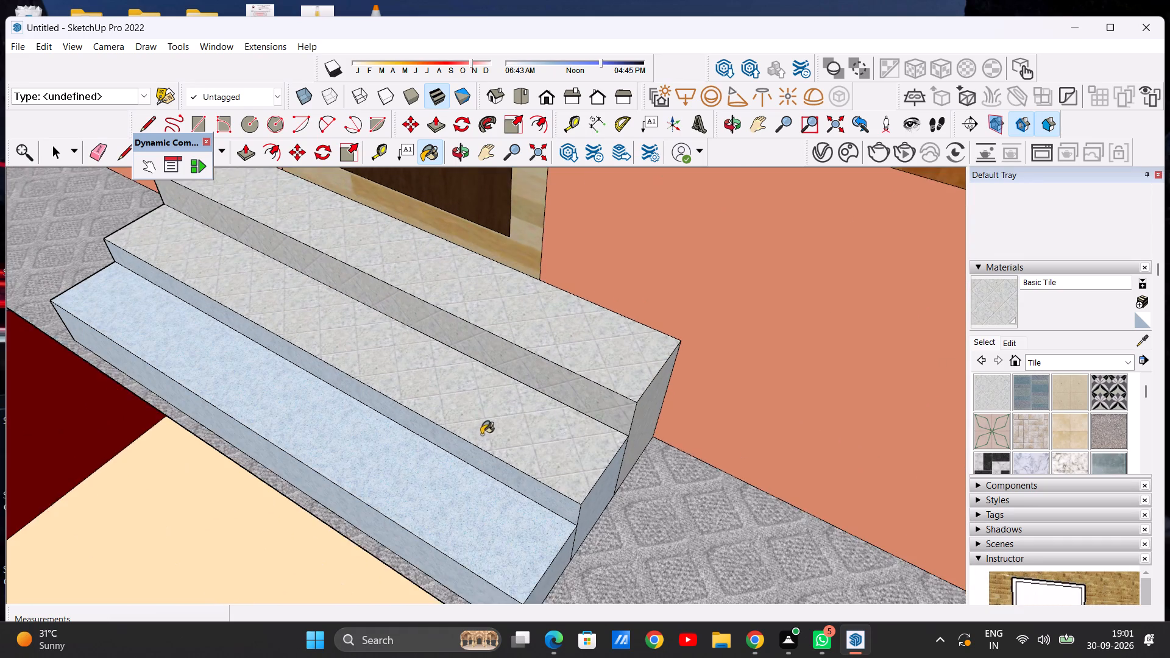
left_click(458, 447)
left_click(411, 509)
scroll(444, 399, "down", 3)
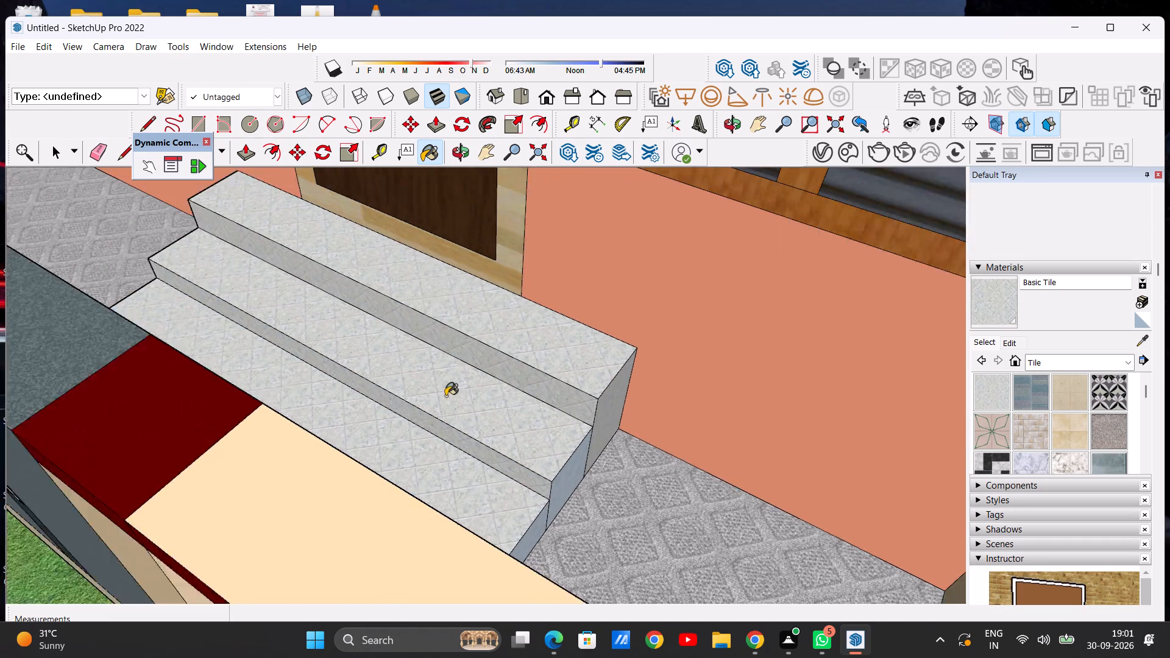
Paint the end faces of the two lower porch steps with Basic Tile, on the end where the top step is already tiled.
scroll(445, 396, "down", 4)
scroll(450, 364, "up", 1)
scroll(397, 363, "down", 10)
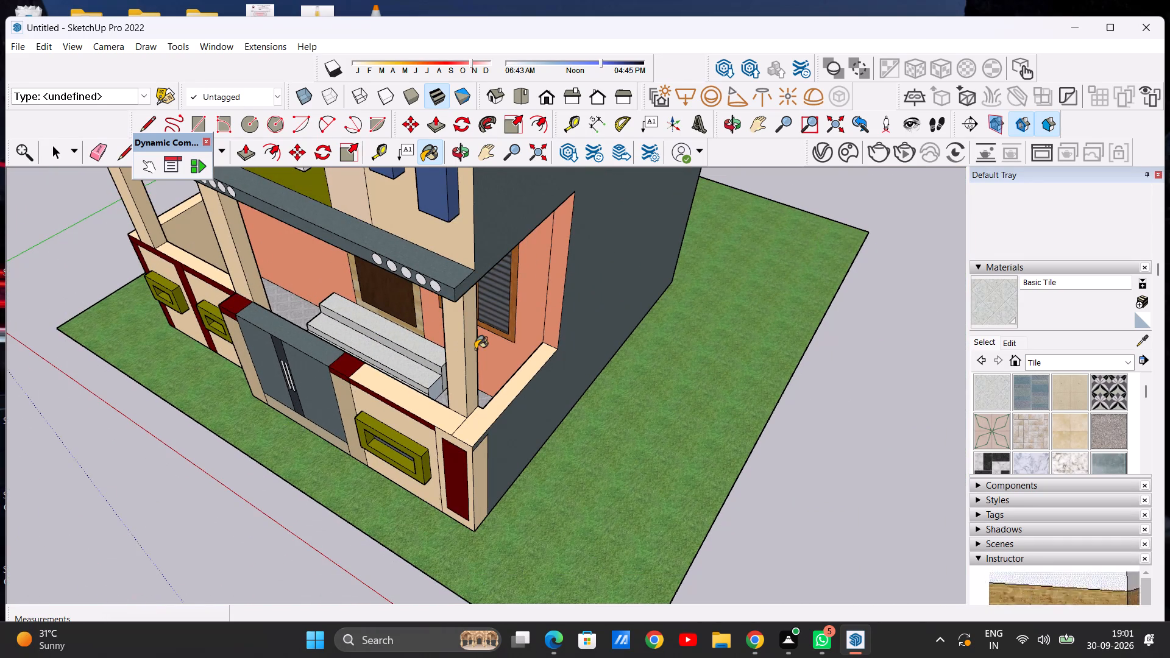
middle_click_drag(475, 349, 214, 340)
scroll(335, 351, "up", 1)
scroll(540, 425, "up", 14)
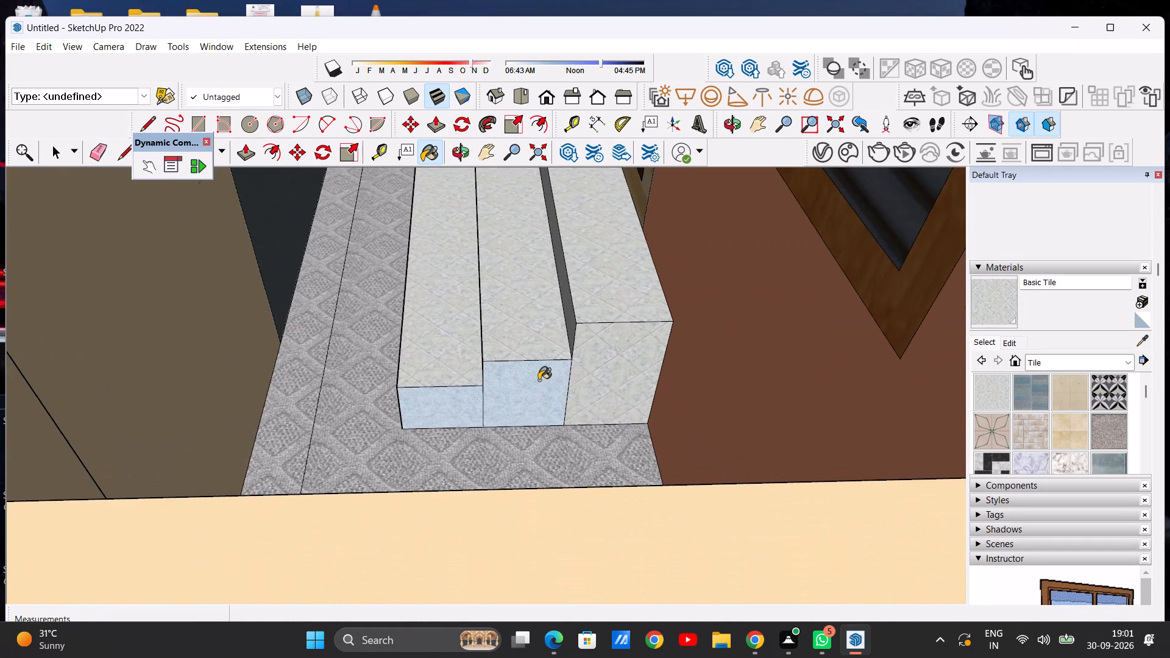
left_click(532, 387)
left_click(446, 392)
Paint the three step end faces at the opposite end of the porch steps with Basic Tile.
scroll(509, 378, "down", 12)
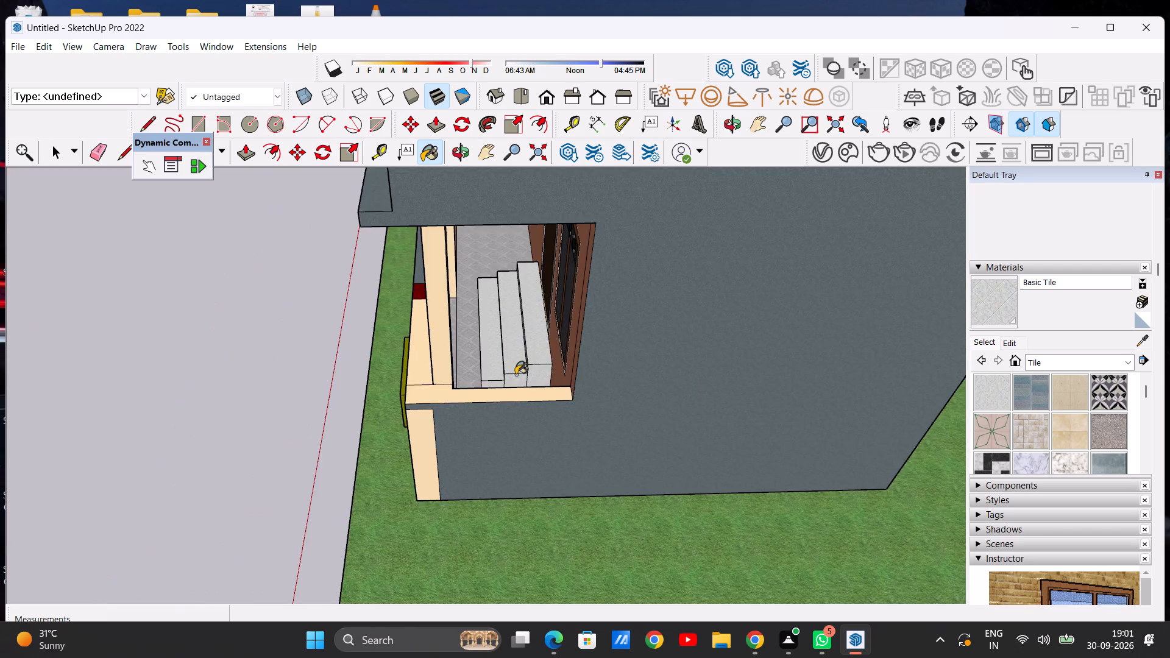
scroll(516, 375, "down", 4)
middle_click_drag(587, 359, 821, 333)
middle_click_drag(293, 303, 542, 313)
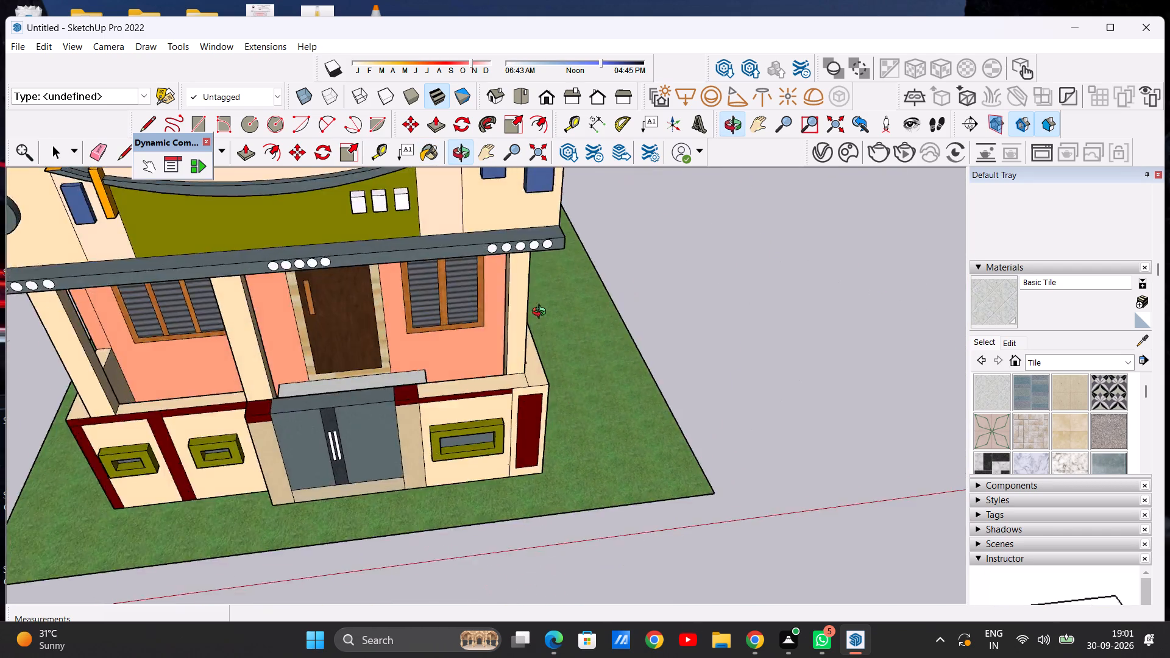
middle_click_drag(542, 313, 763, 299)
middle_click_drag(365, 392, 571, 291)
scroll(572, 291, "down", 6)
scroll(409, 502, "up", 3)
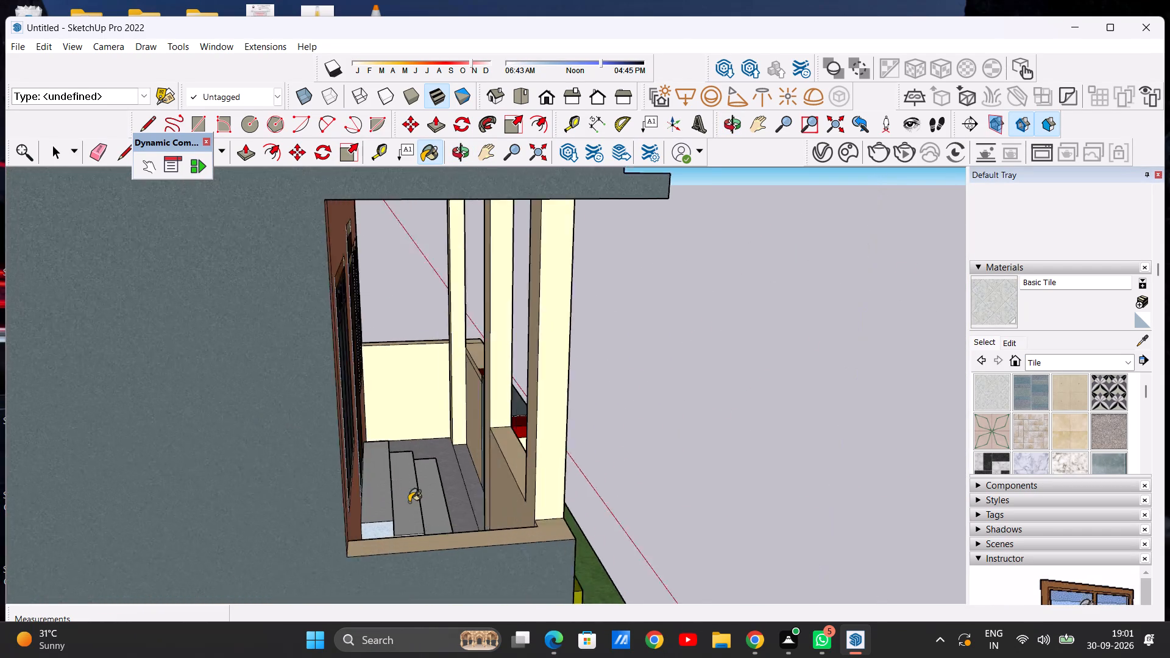
scroll(409, 502, "up", 8)
middle_click_drag(390, 526, 382, 544)
scroll(389, 469, "down", 6)
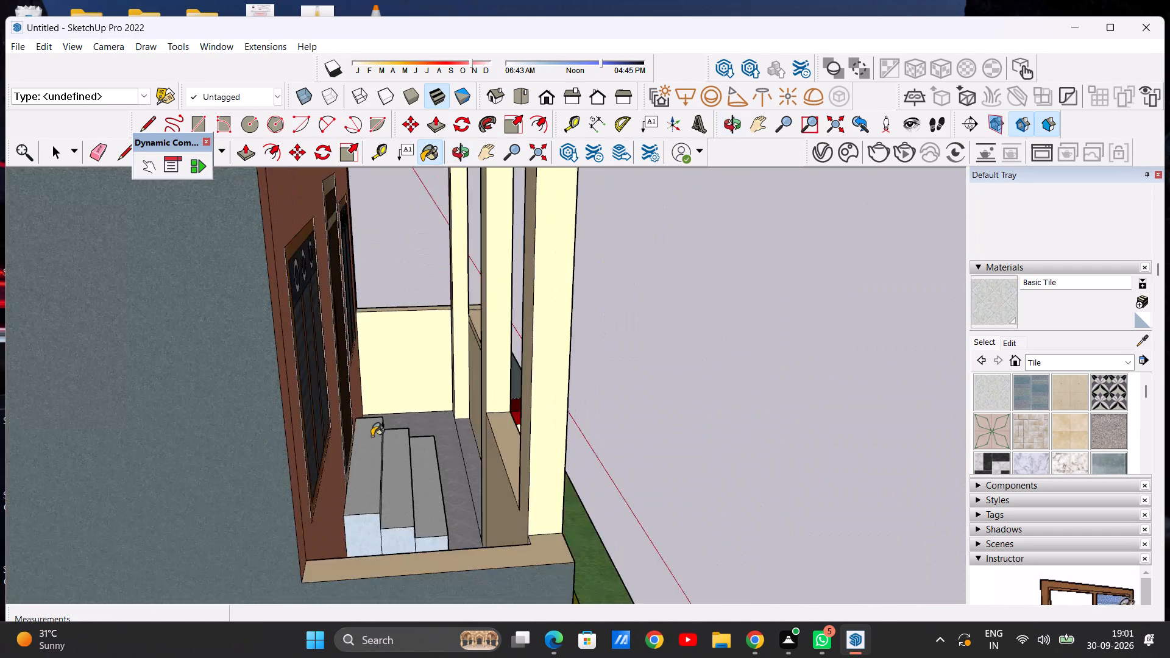
scroll(372, 436, "down", 4)
scroll(389, 493, "up", 14)
middle_click_drag(392, 498, 392, 537)
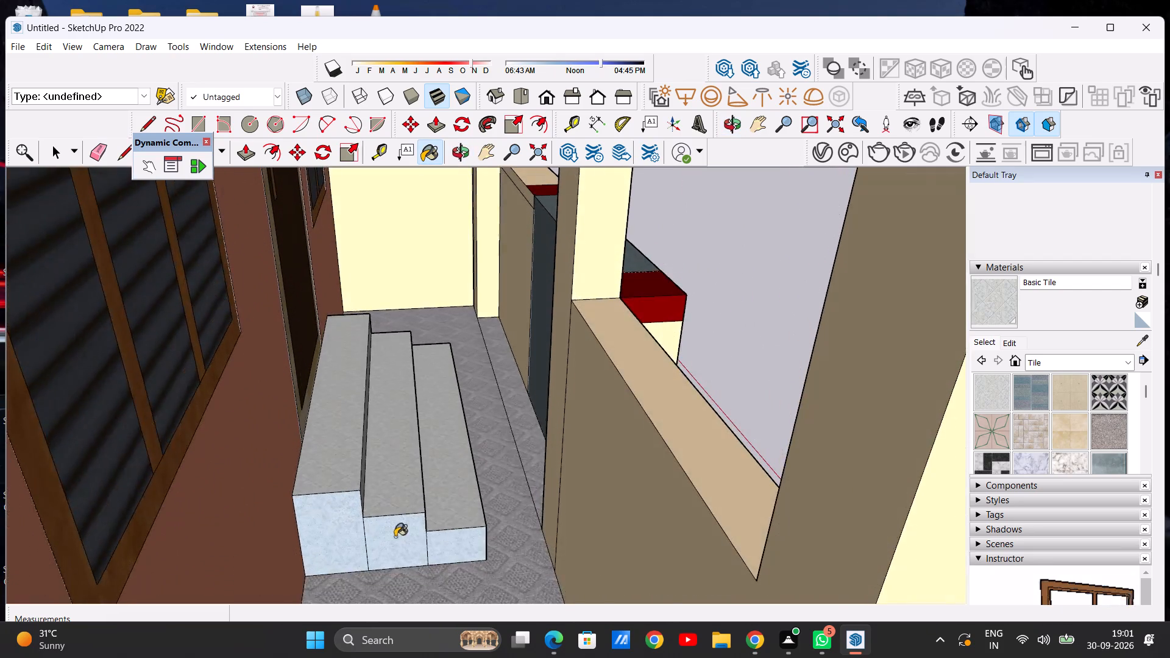
scroll(434, 542, "up", 7)
left_click(445, 545)
left_click(363, 531)
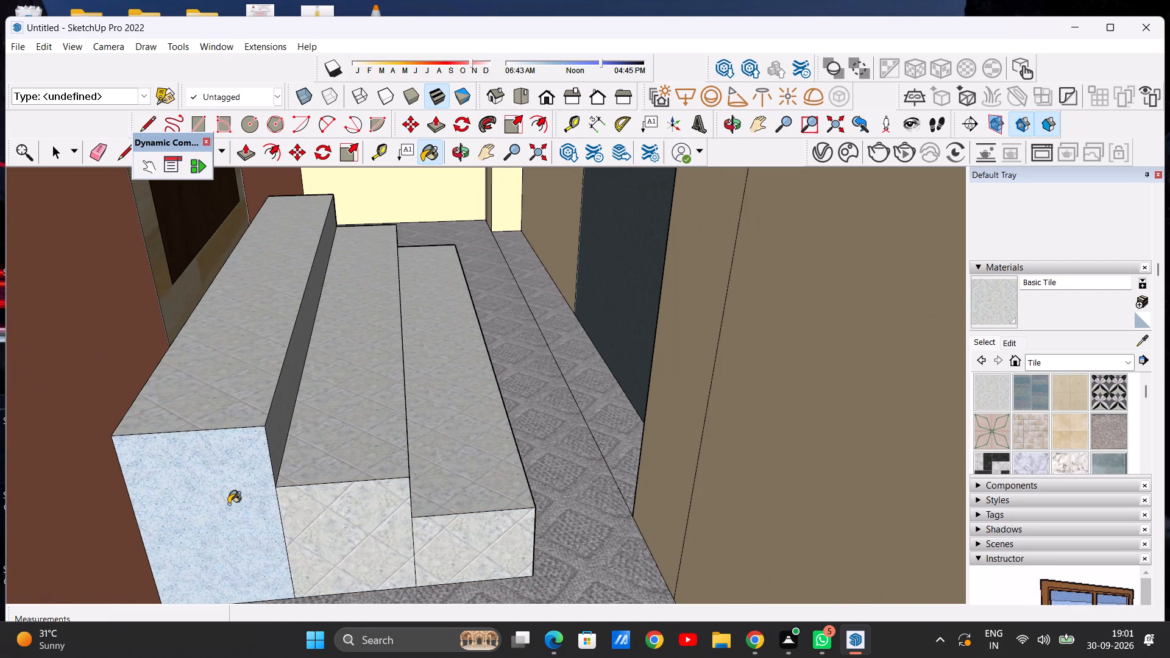
left_click(229, 504)
key("space")
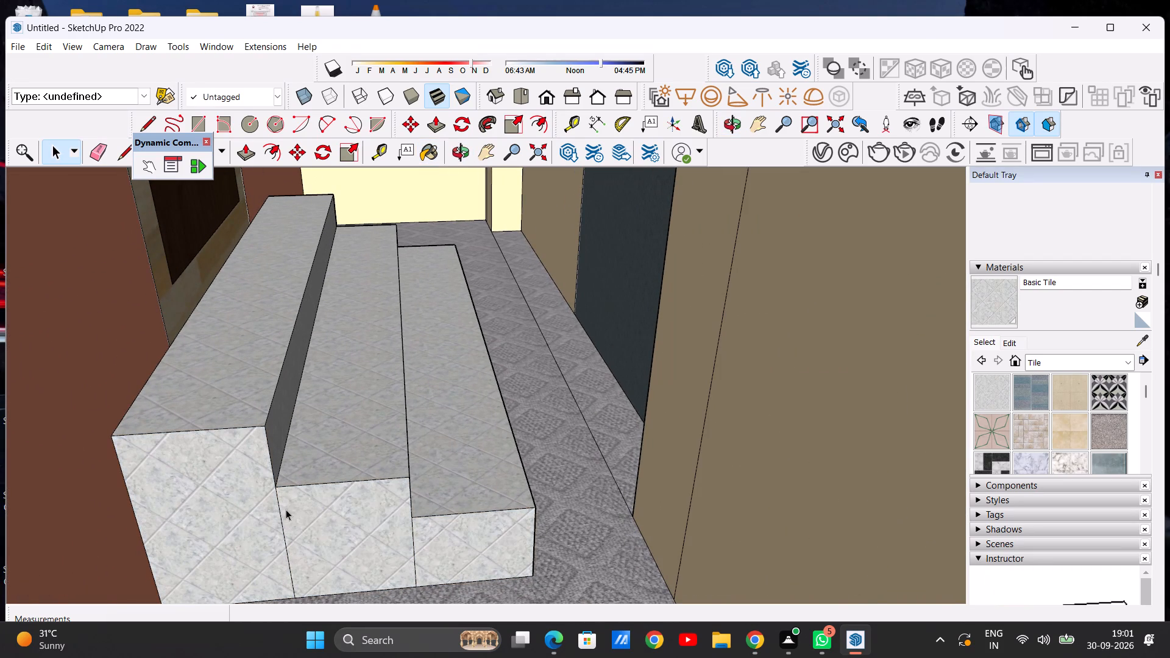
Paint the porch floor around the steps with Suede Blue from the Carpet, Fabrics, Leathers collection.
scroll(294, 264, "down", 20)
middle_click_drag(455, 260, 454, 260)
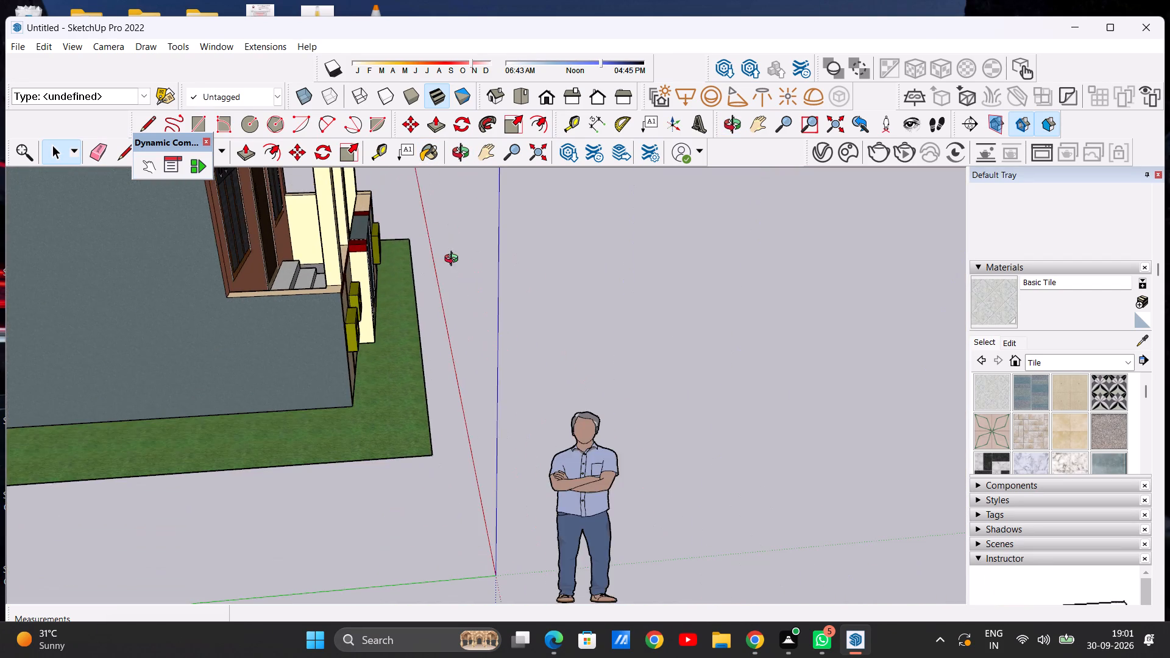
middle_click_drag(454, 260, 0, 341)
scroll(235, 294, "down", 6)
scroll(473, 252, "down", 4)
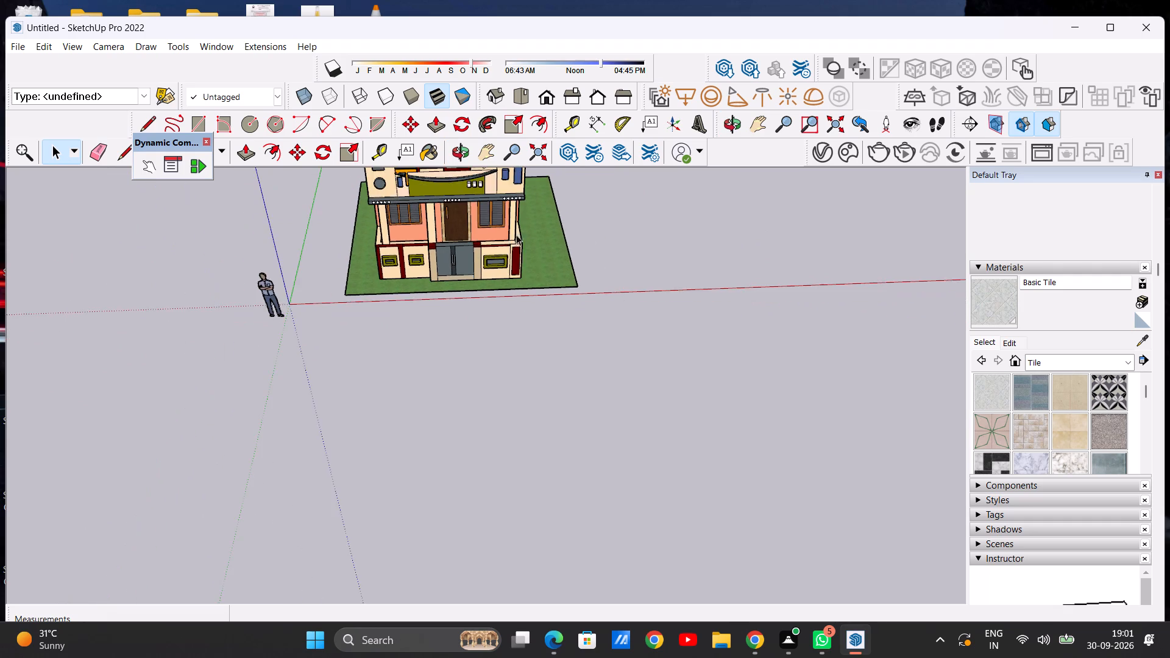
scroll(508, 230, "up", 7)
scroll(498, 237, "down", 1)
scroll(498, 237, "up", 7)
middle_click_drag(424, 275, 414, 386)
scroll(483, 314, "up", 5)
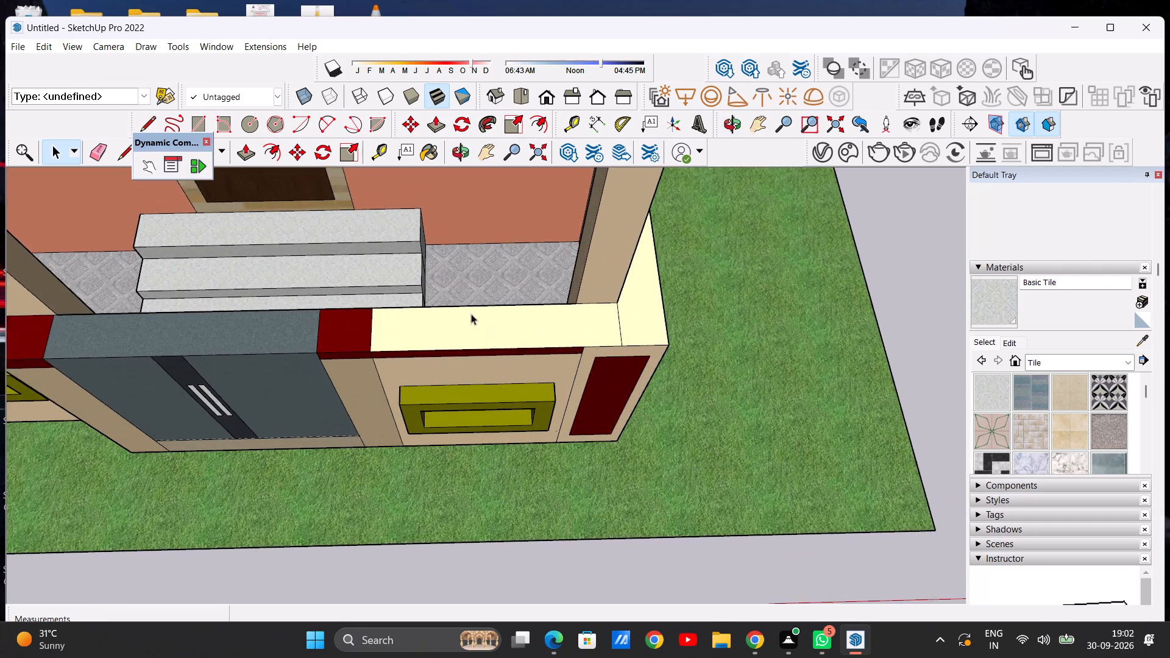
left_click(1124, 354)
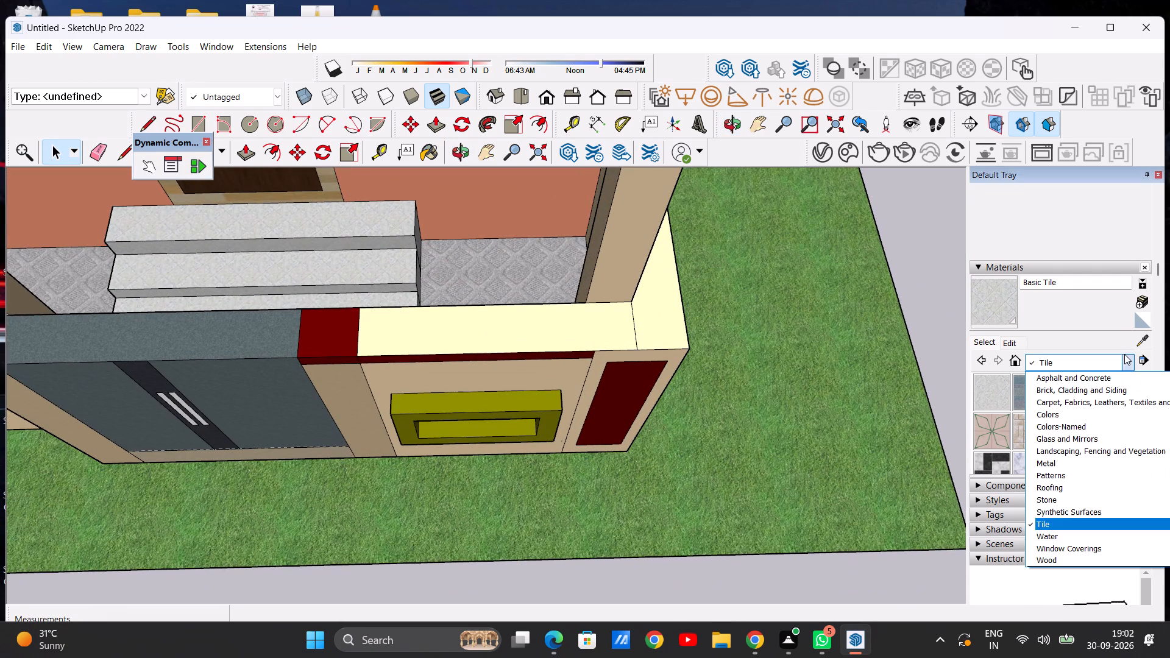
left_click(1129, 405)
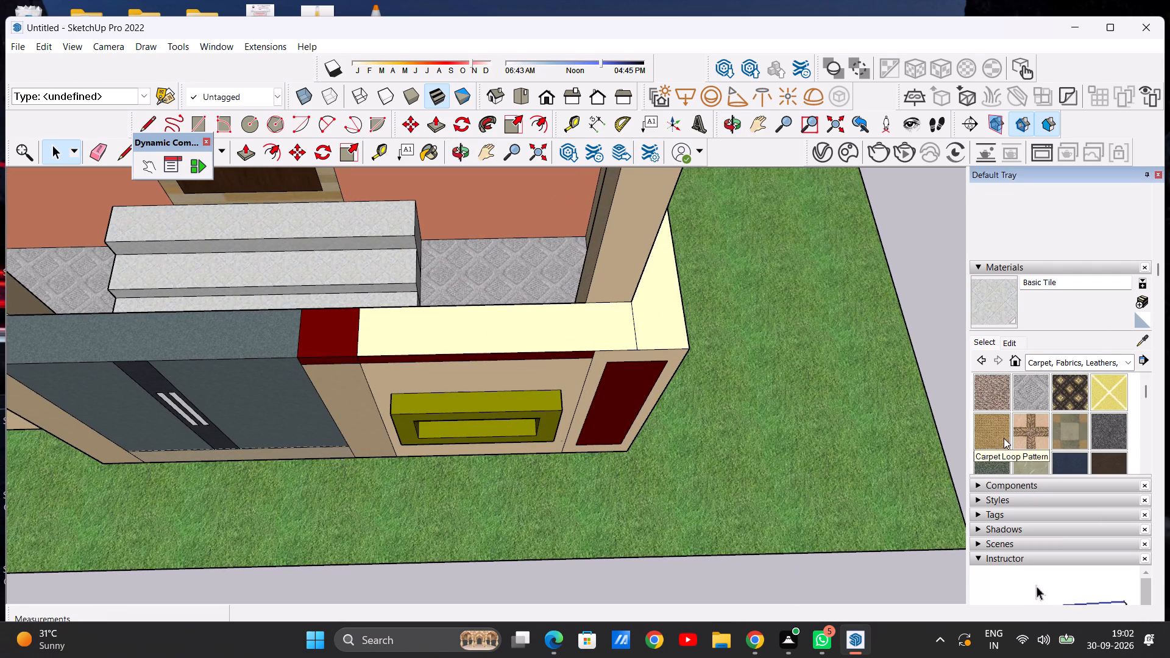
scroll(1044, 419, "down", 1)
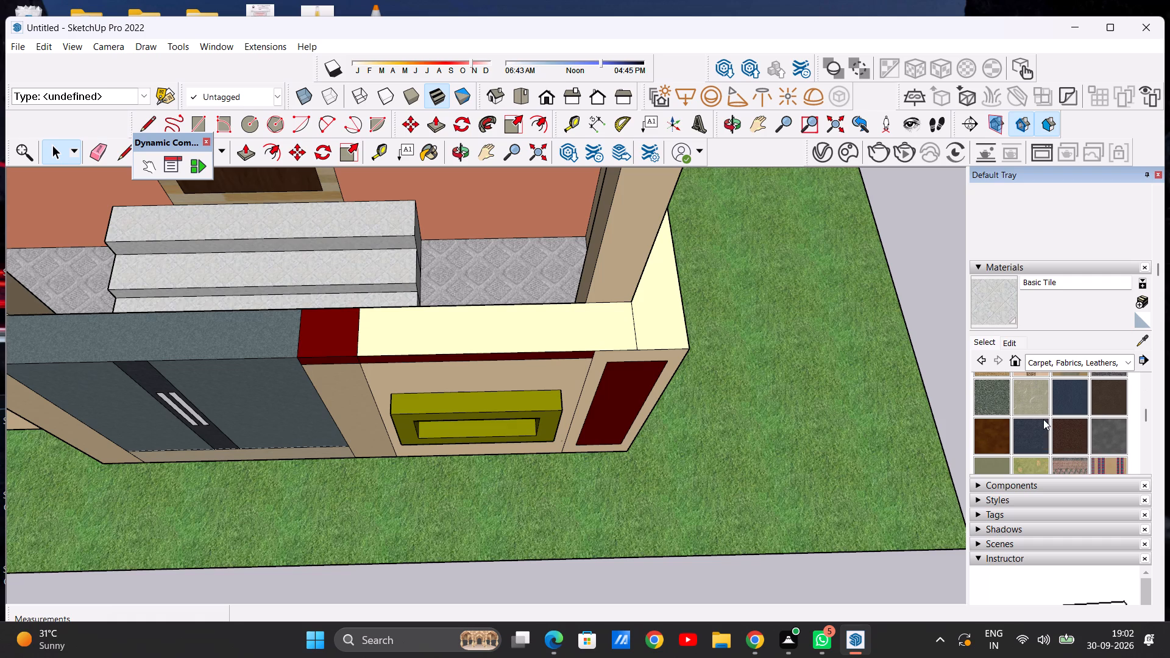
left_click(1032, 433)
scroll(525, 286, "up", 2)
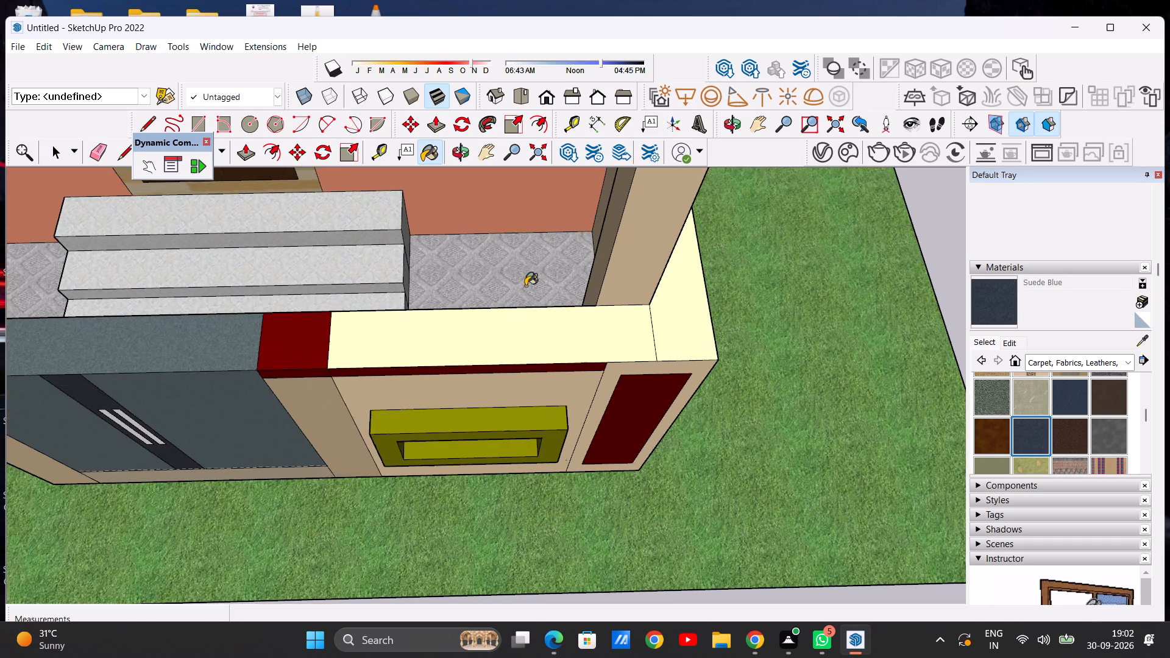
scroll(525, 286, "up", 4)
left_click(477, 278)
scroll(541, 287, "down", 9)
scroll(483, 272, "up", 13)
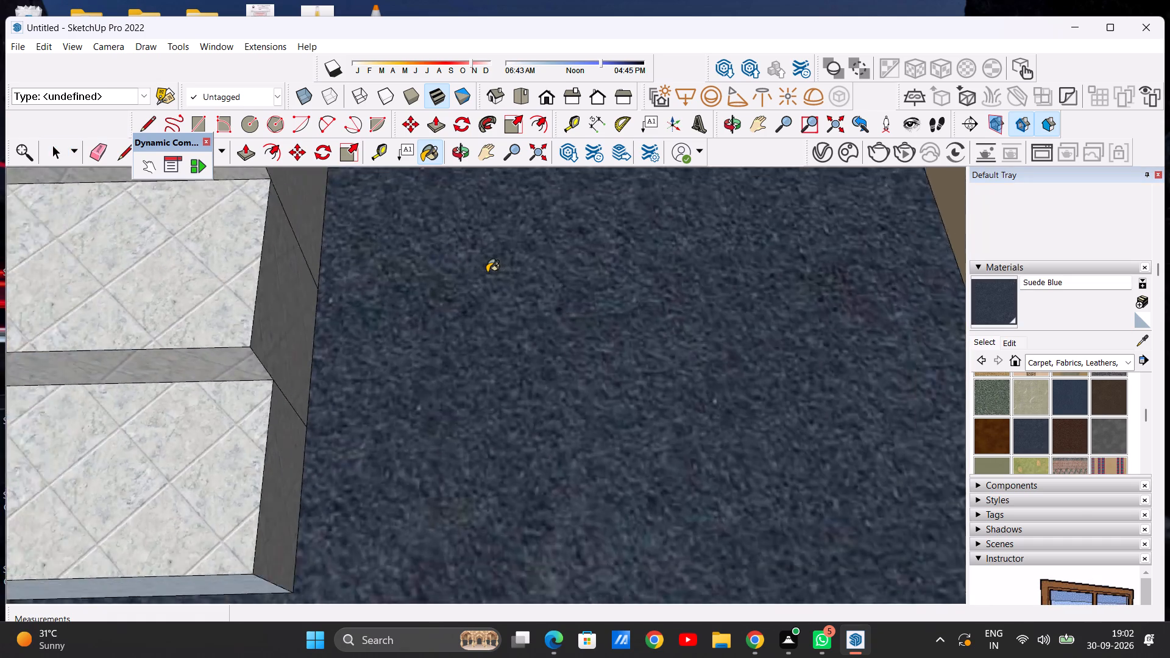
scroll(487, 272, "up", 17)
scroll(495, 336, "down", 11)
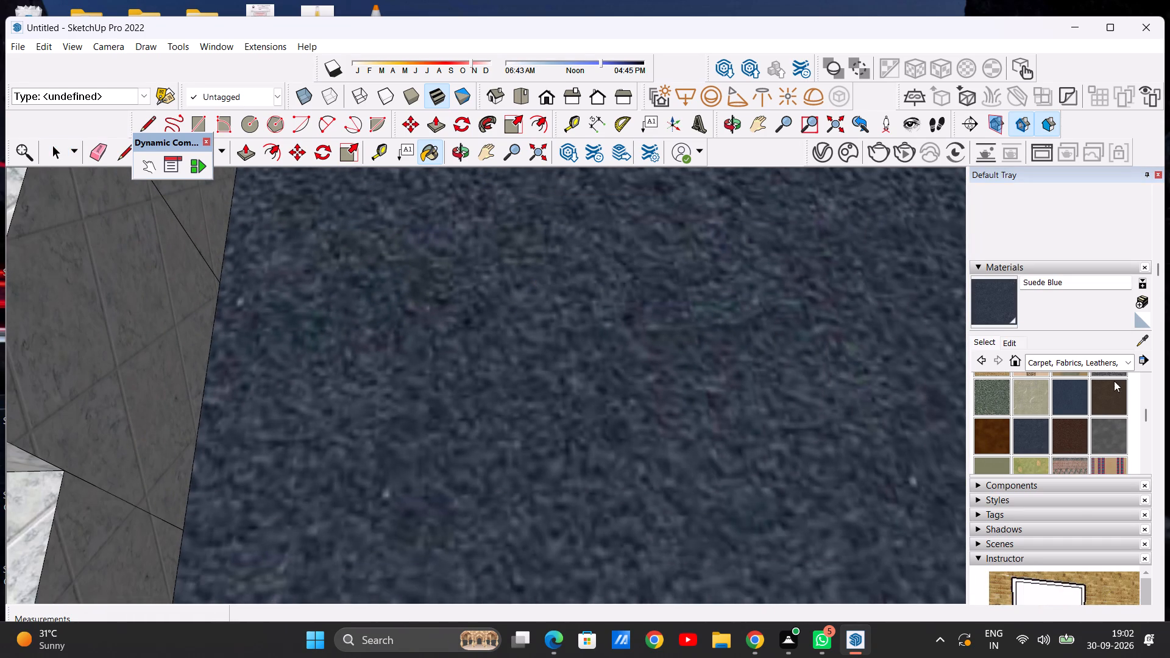
Repaint the porch floor with Leather Blue from the Carpet, Fabrics, Leathers collection.
left_click(1065, 400)
left_click(718, 413)
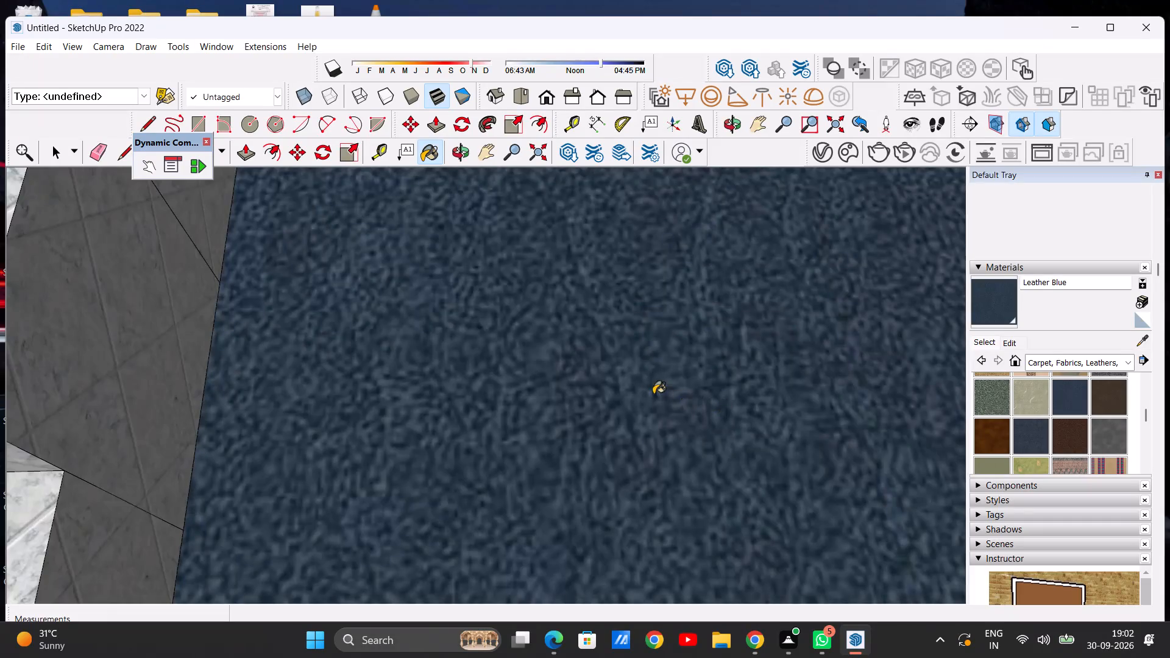
Review the repainted porch floor on both sides of the steps and within the full front elevation.
scroll(652, 394, "down", 20)
scroll(652, 394, "down", 7)
scroll(433, 406, "up", 5)
scroll(198, 343, "up", 2)
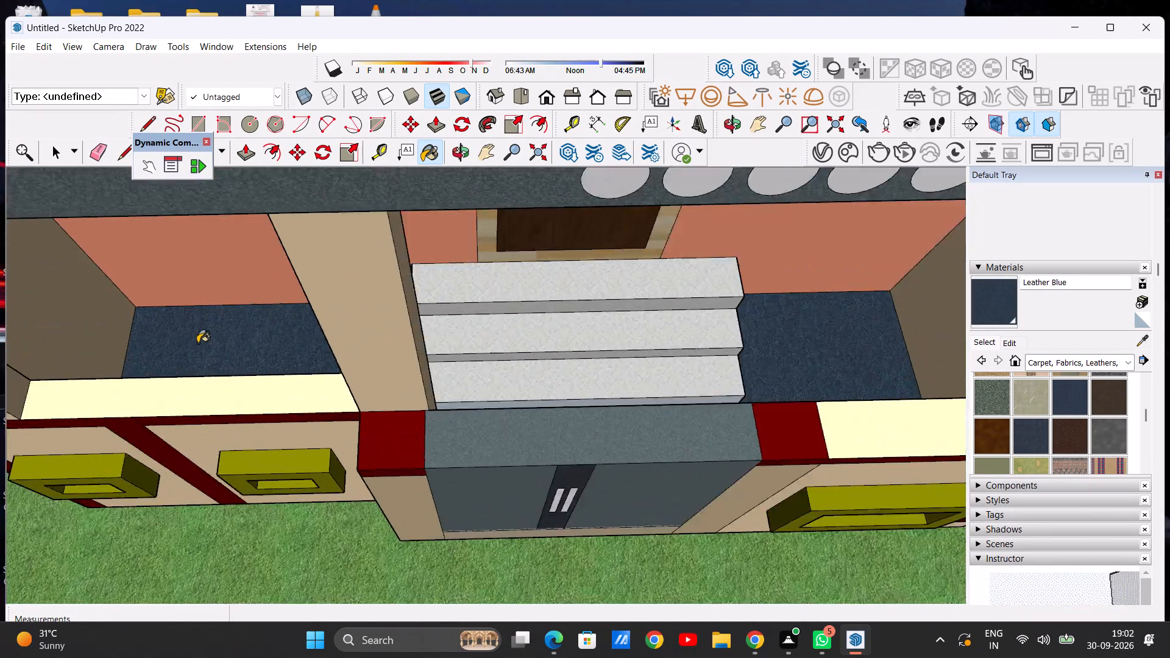
scroll(197, 343, "up", 10)
scroll(236, 352, "down", 17)
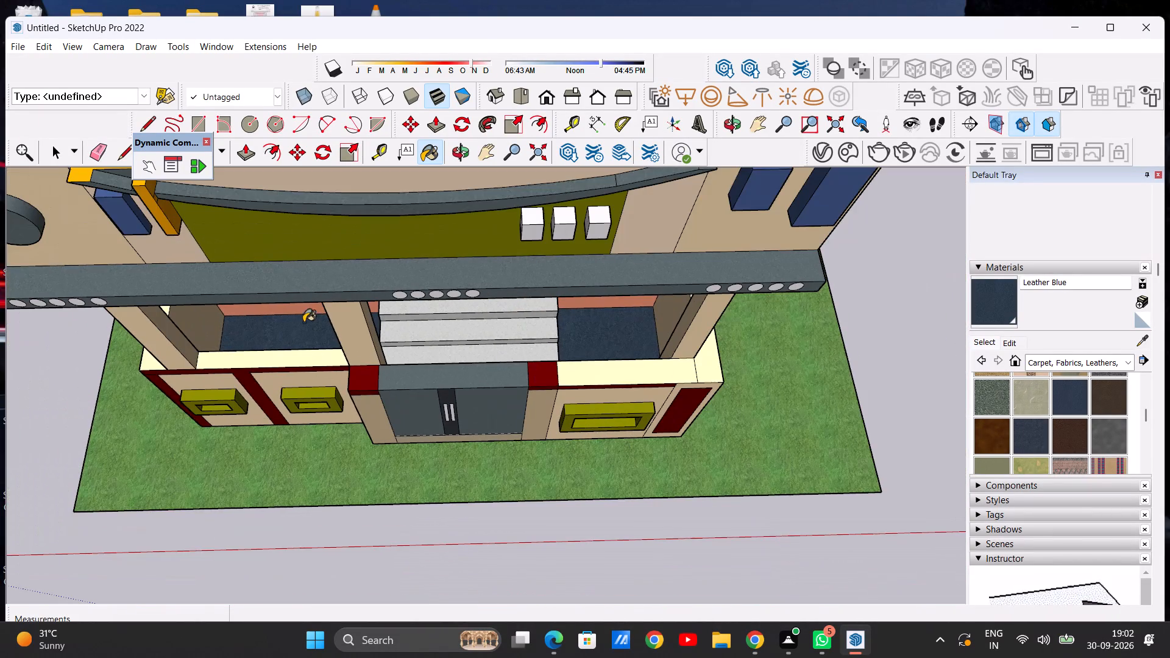
middle_click_drag(316, 430, 355, 303)
scroll(361, 329, "down", 5)
middle_click_drag(405, 432, 400, 368)
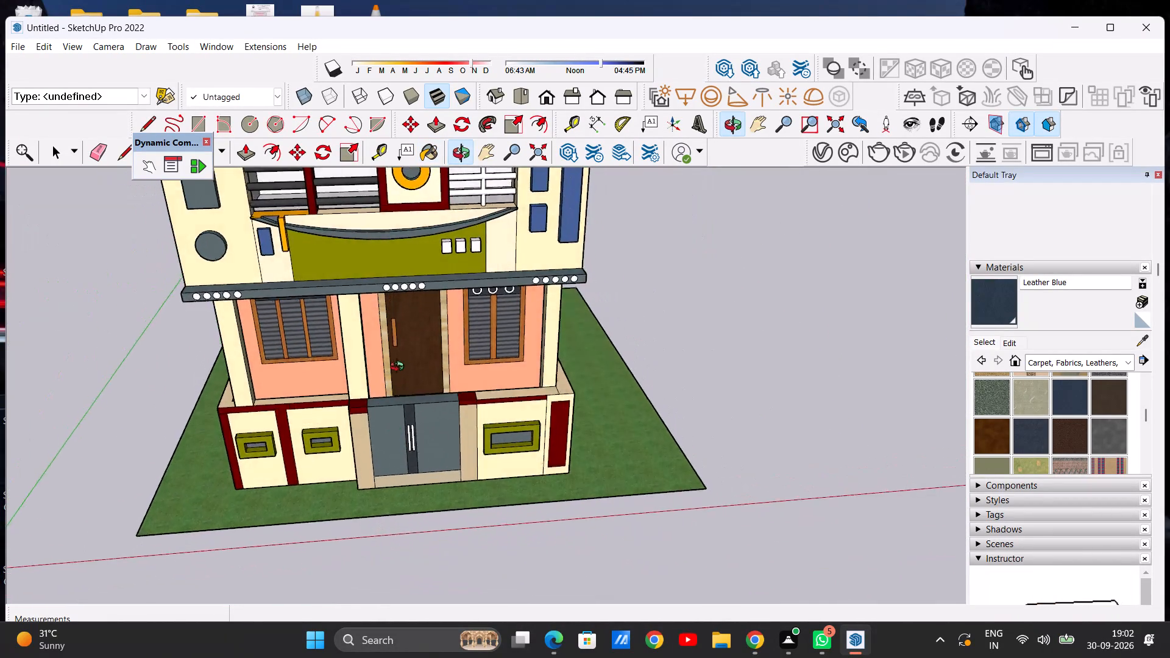
middle_click_drag(400, 368, 400, 254)
scroll(253, 263, "down", 9)
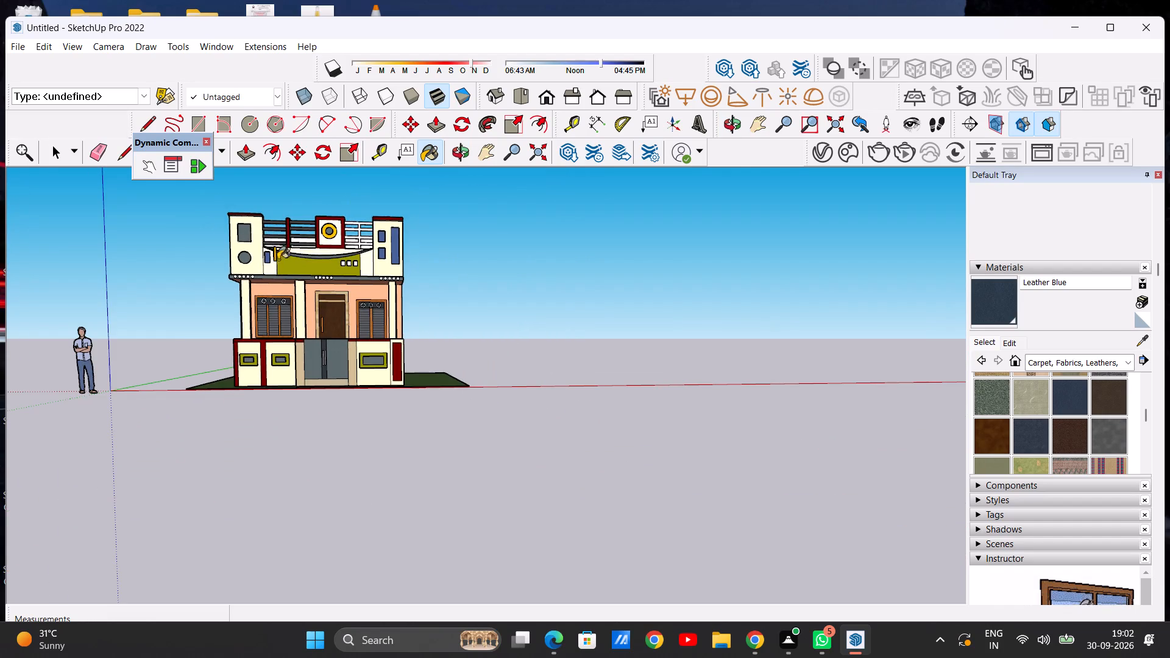
scroll(184, 250, "up", 7)
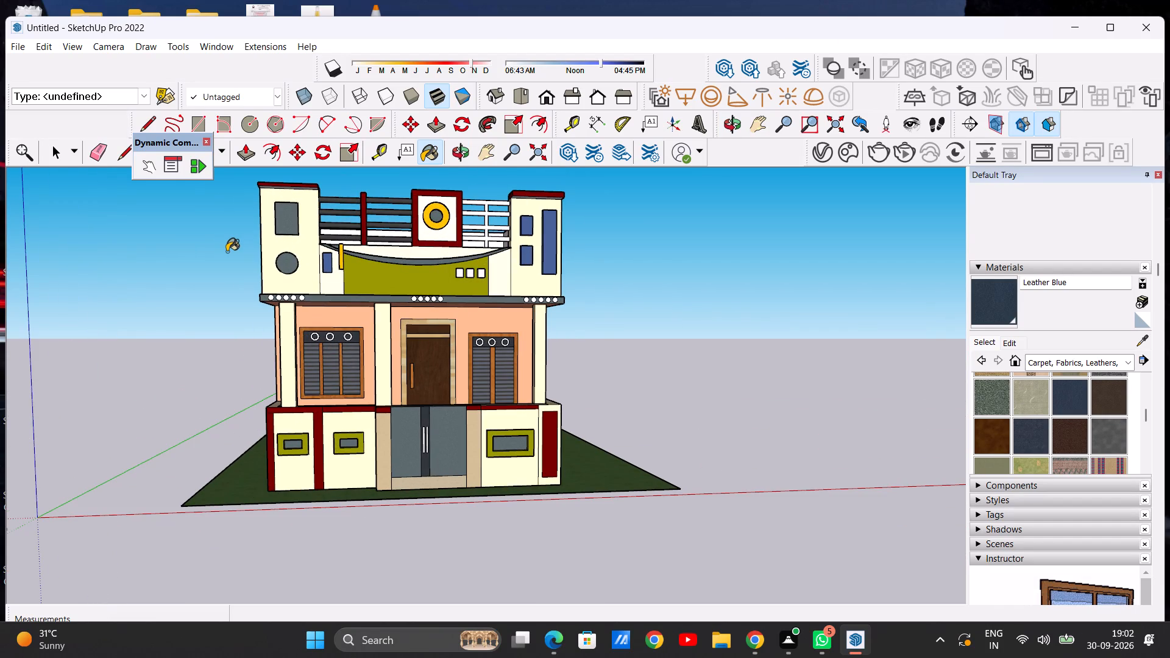
key("space")
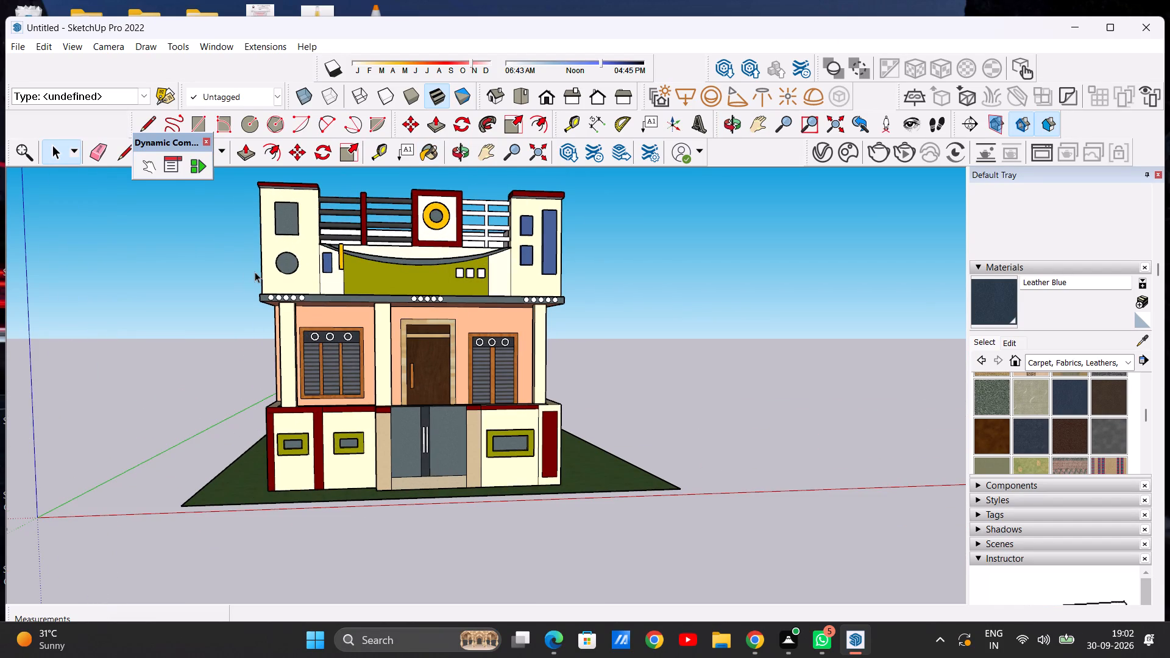
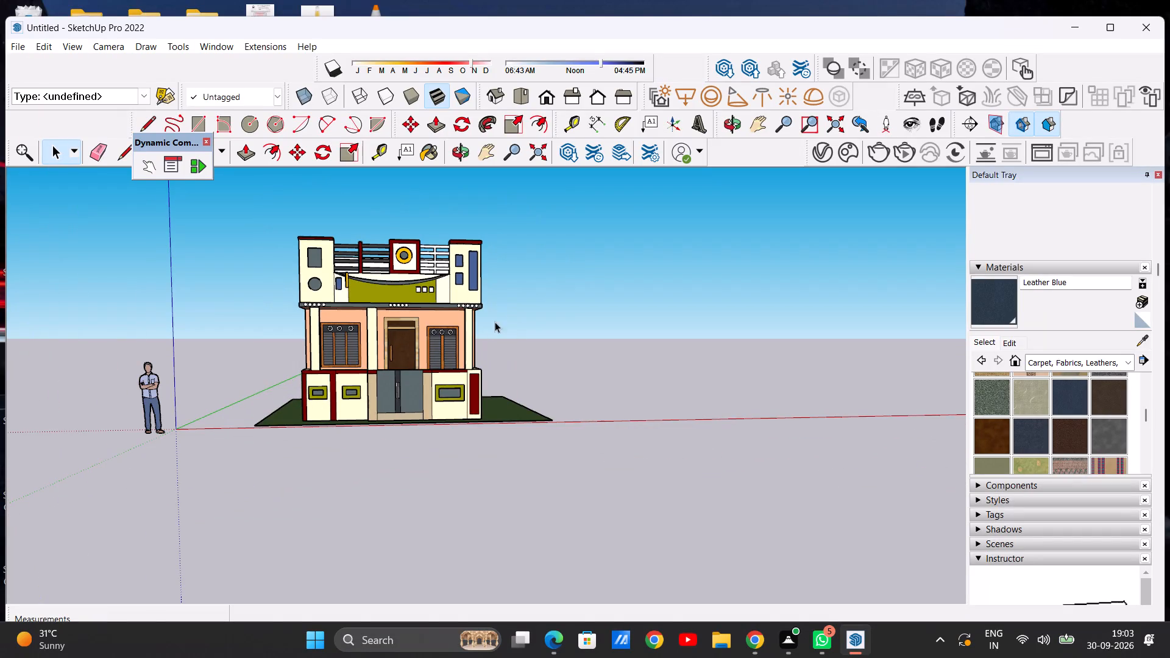
Examine the house model's front facade, side walls and roof parapet from several angles.
scroll(328, 339, "up", 13)
scroll(363, 384, "up", 6)
scroll(454, 299, "down", 13)
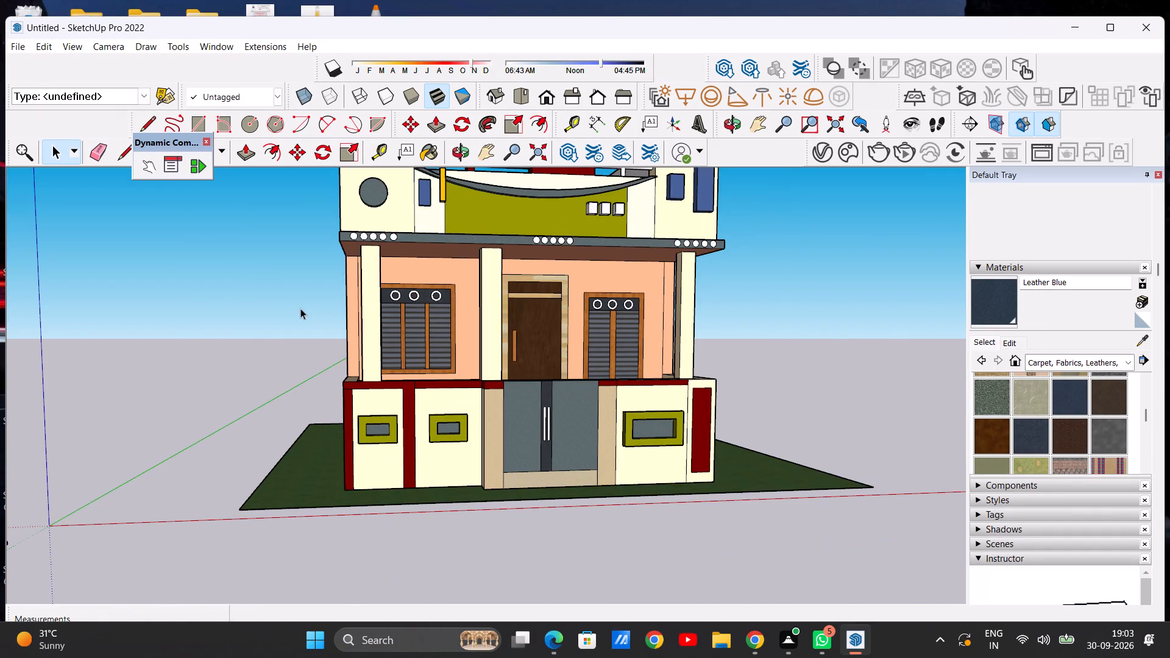
middle_click_drag(300, 308, 586, 319)
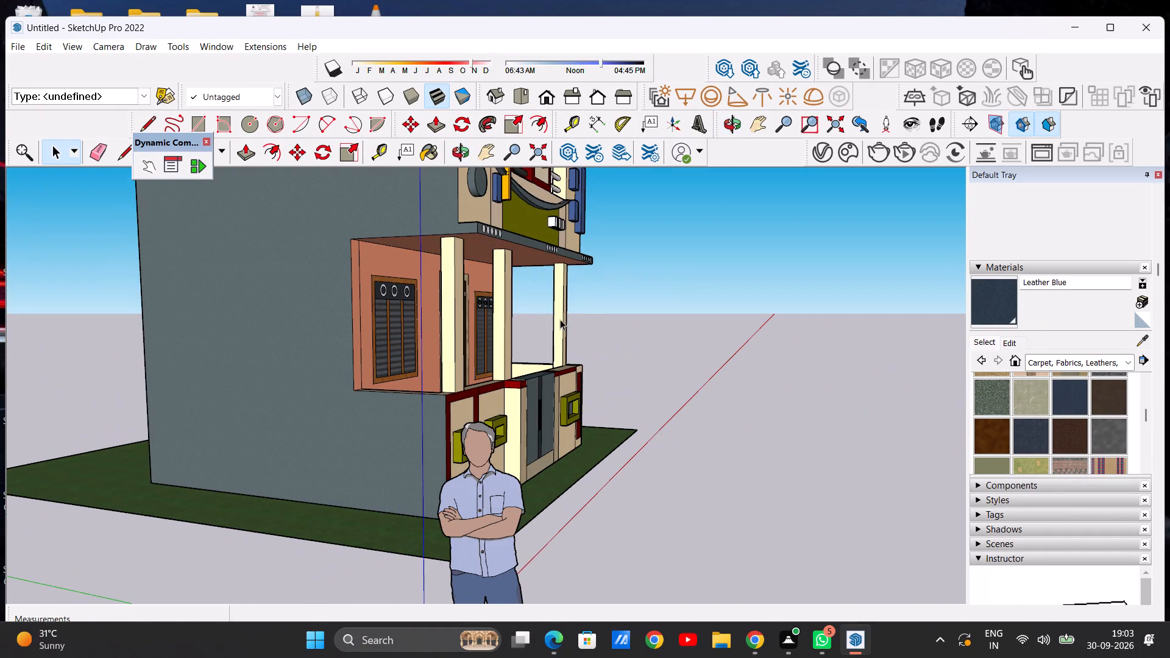
scroll(353, 325, "up", 7)
scroll(353, 325, "down", 16)
middle_click_drag(564, 299, 364, 301)
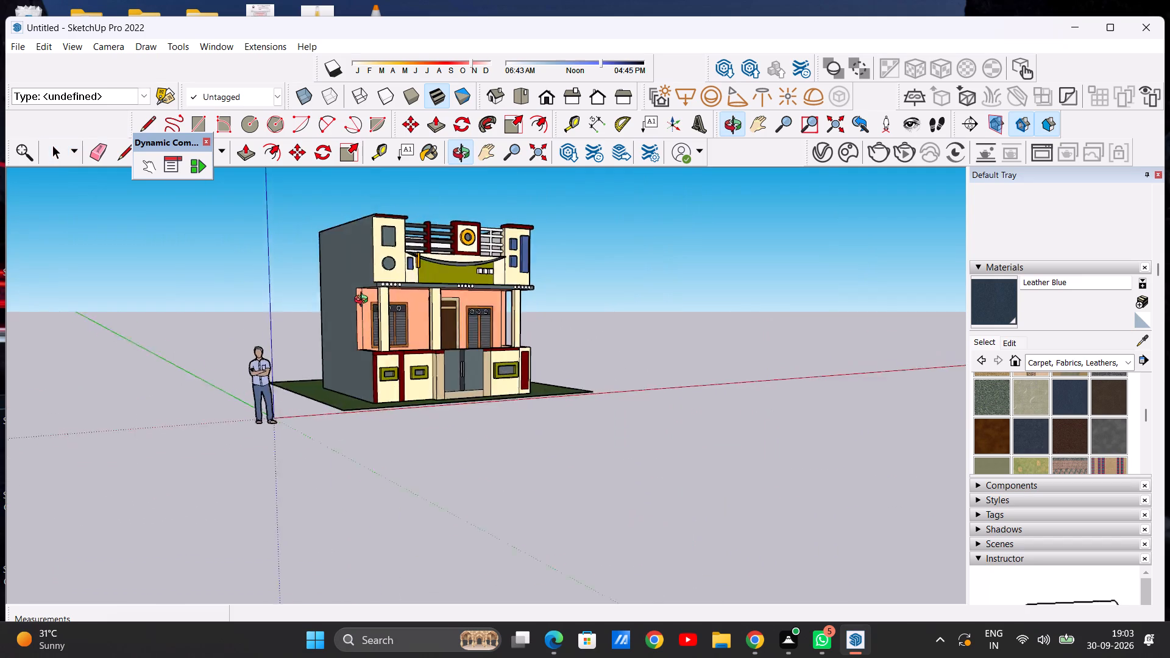
middle_click_drag(364, 301, 38, 366)
scroll(547, 237, "up", 7)
scroll(461, 292, "up", 6)
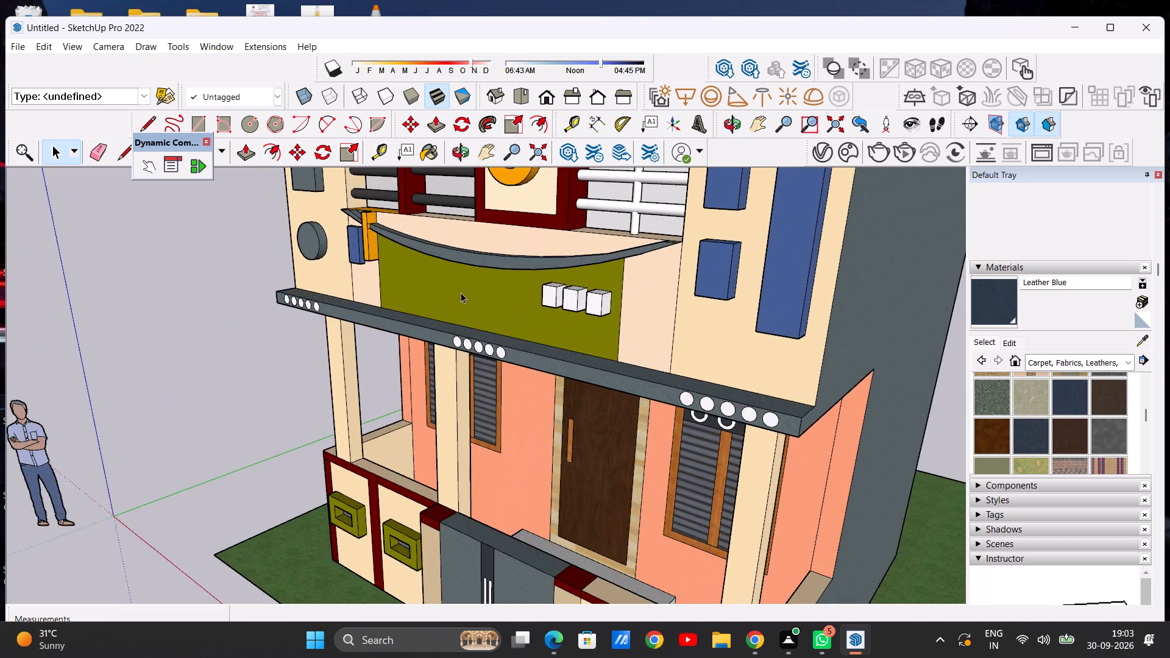
scroll(463, 293, "down", 5)
middle_click_drag(463, 327, 570, 270)
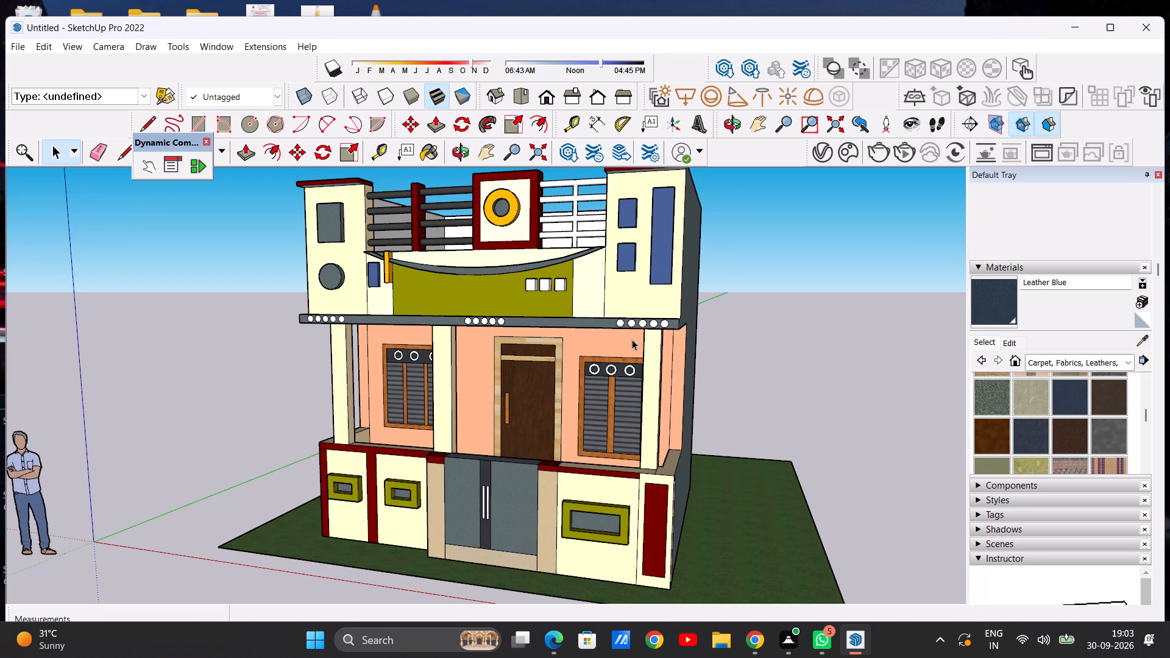
scroll(599, 334, "down", 7)
scroll(540, 218, "up", 9)
scroll(574, 250, "down", 6)
scroll(639, 481, "up", 4)
middle_click_drag(517, 164, 531, 377)
middle_click_drag(491, 314, 501, 420)
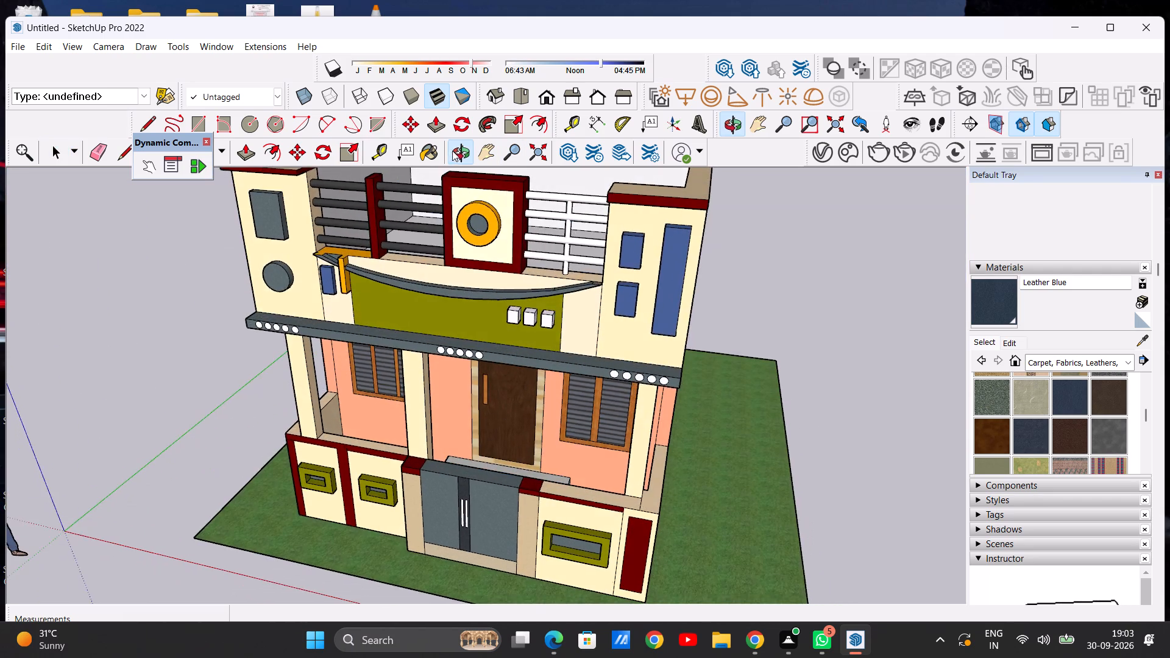
scroll(455, 188, "down", 11)
middle_click_drag(477, 224, 505, 177)
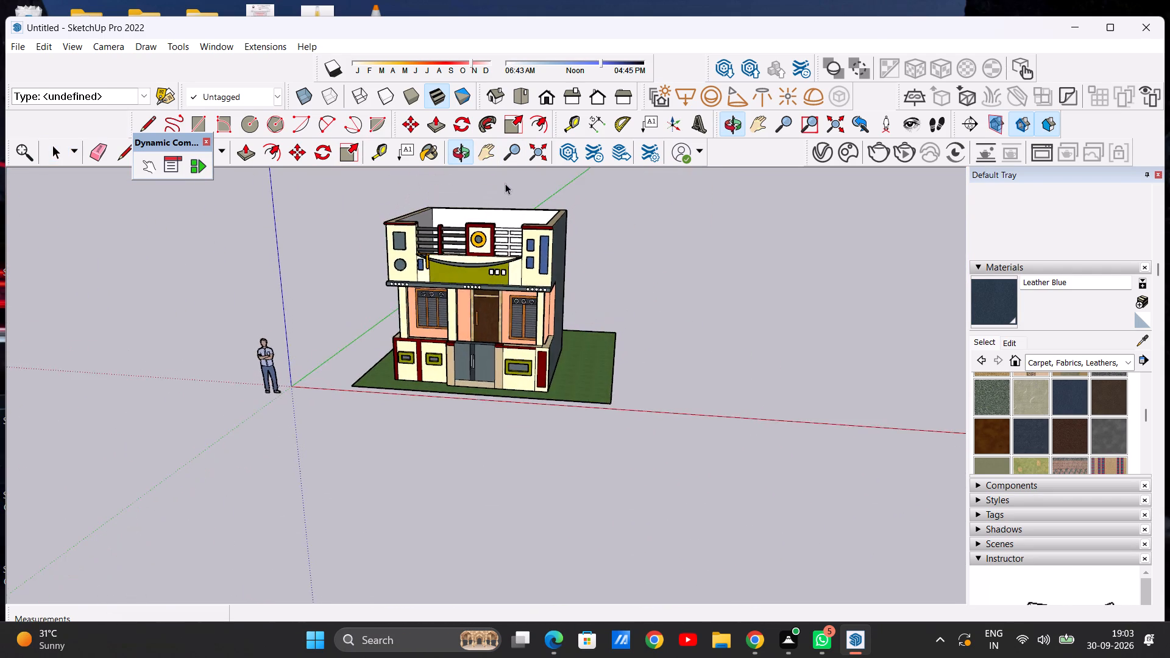
middle_click_drag(508, 313, 530, 224)
scroll(530, 224, "up", 1)
scroll(513, 285, "up", 12)
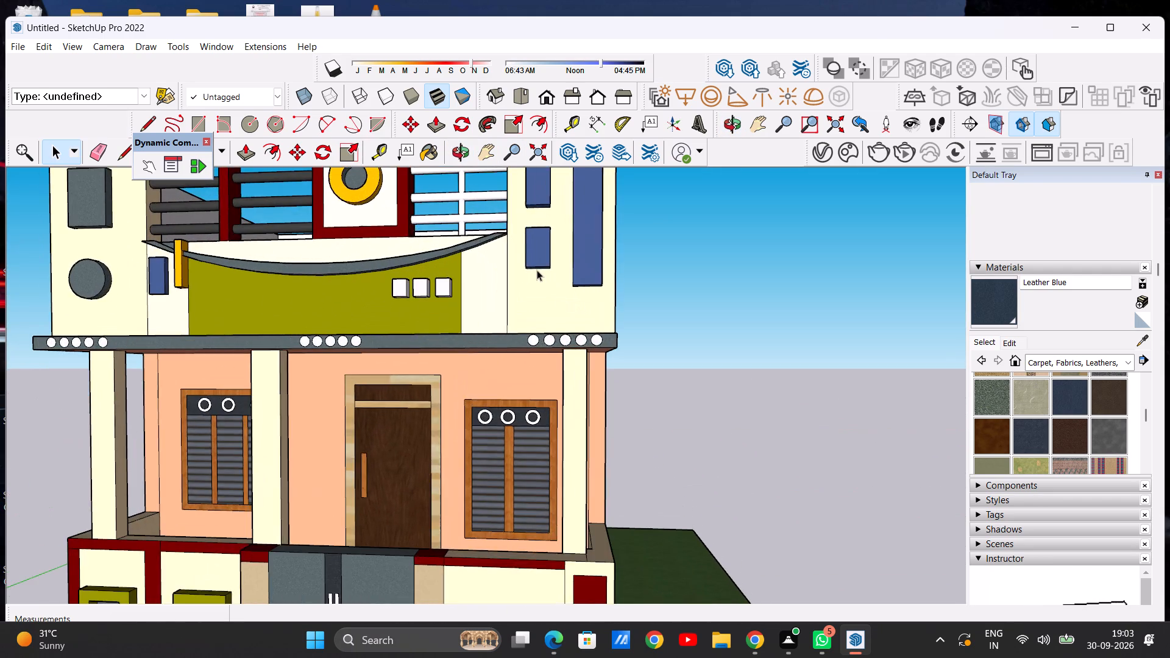
scroll(565, 308, "down", 3)
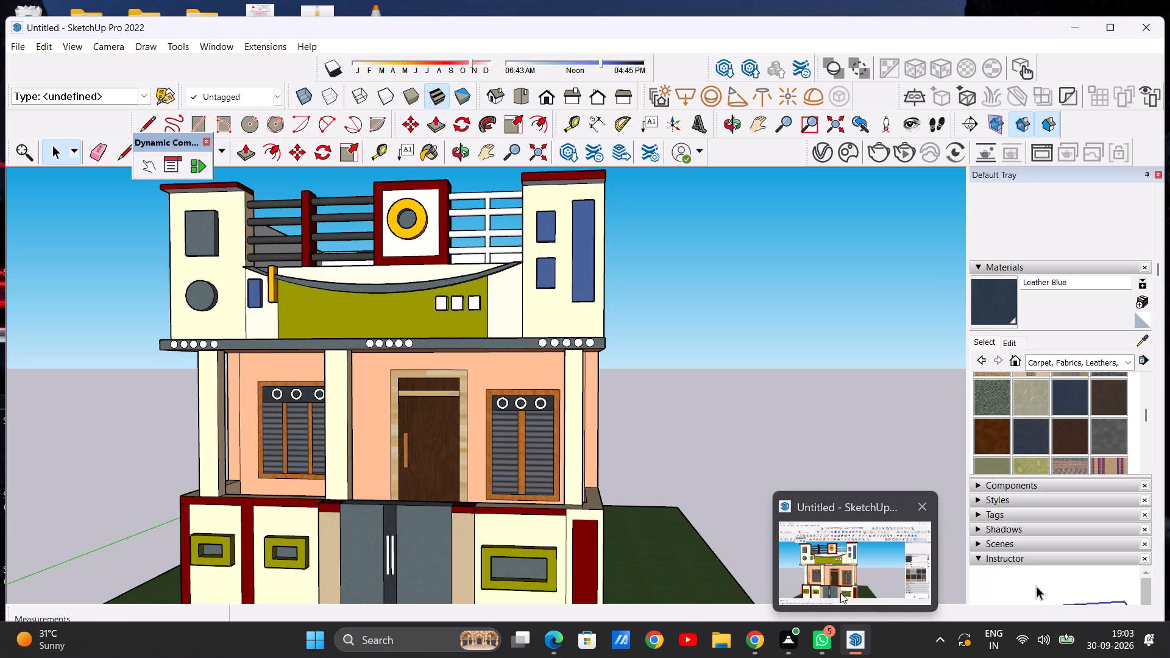
Examine the facade, porch openings and outer side wall again from oblique and frontal views.
left_click(823, 567)
scroll(682, 497, "down", 9)
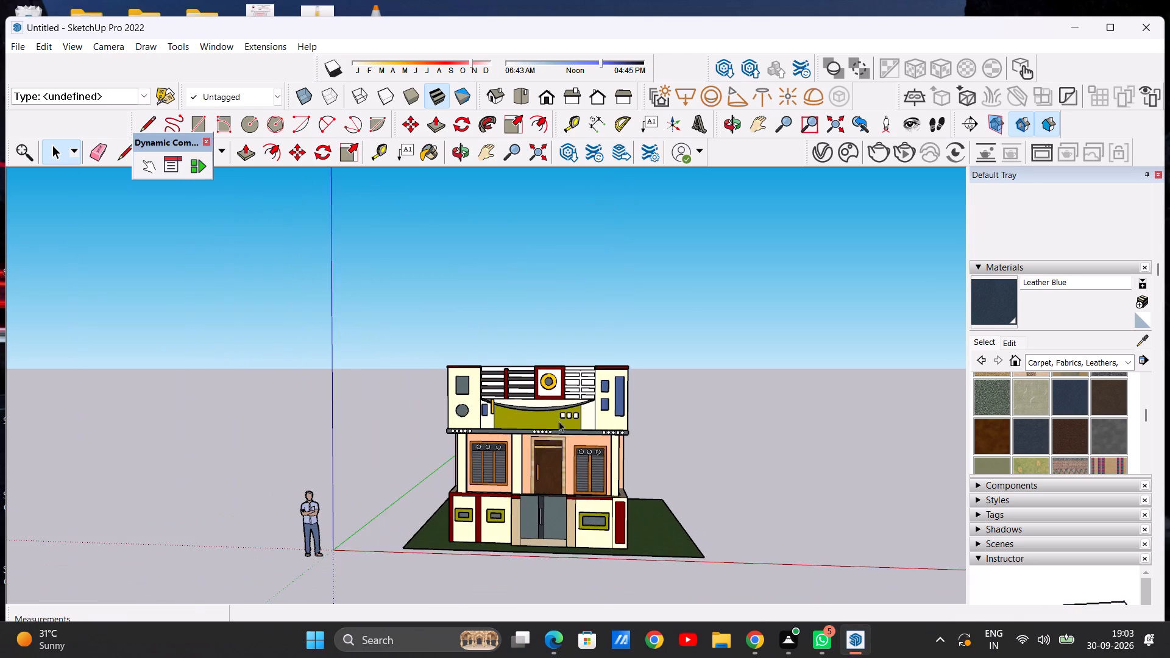
scroll(564, 440, "up", 7)
middle_click_drag(712, 445, 494, 400)
scroll(505, 403, "up", 1)
scroll(505, 397, "down", 4)
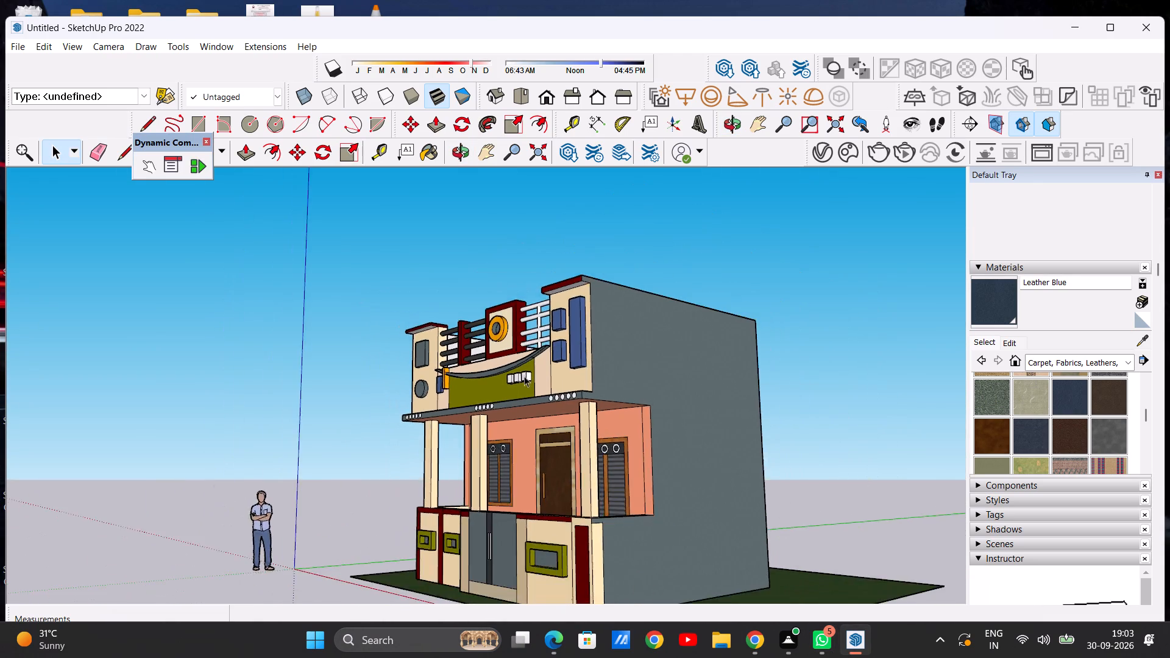
scroll(524, 376, "down", 4)
left_click_drag(594, 374, 635, 542)
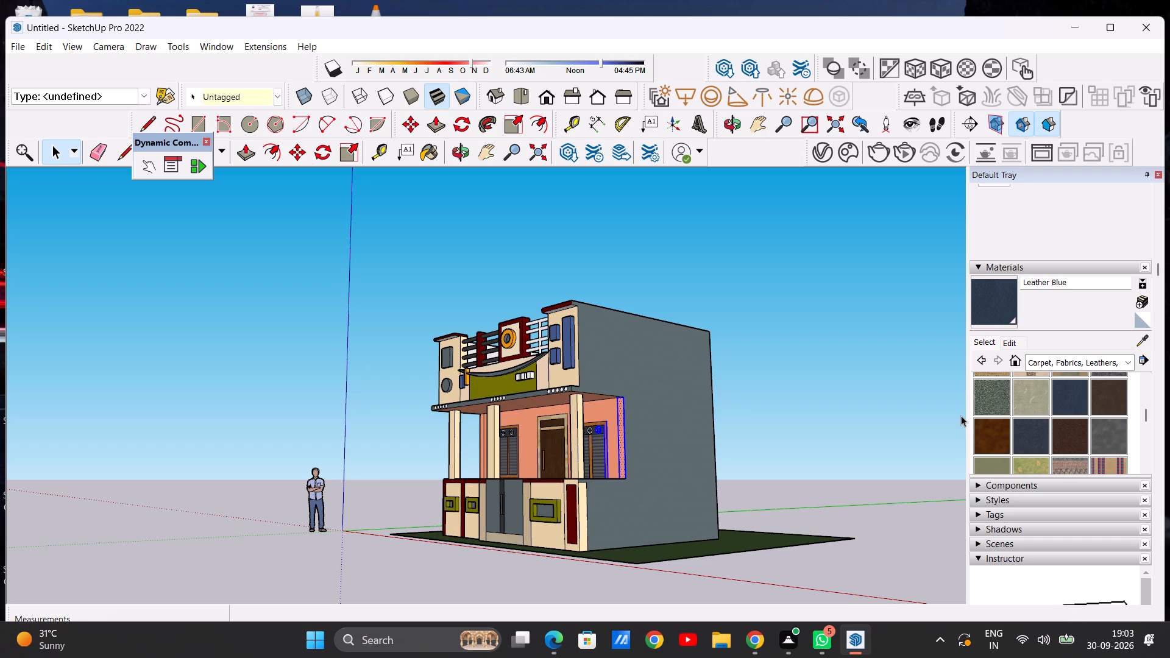
scroll(571, 438, "down", 6)
scroll(565, 421, "up", 6)
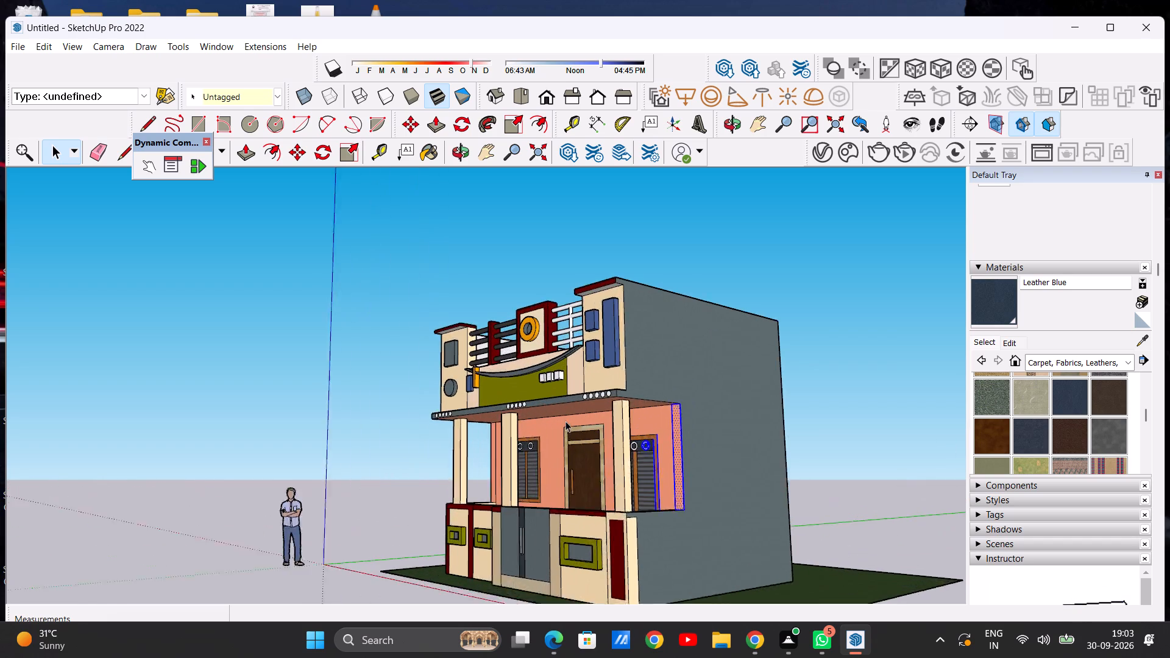
scroll(565, 421, "up", 2)
middle_click_drag(522, 459, 651, 504)
scroll(651, 504, "up", 1)
left_click(840, 420)
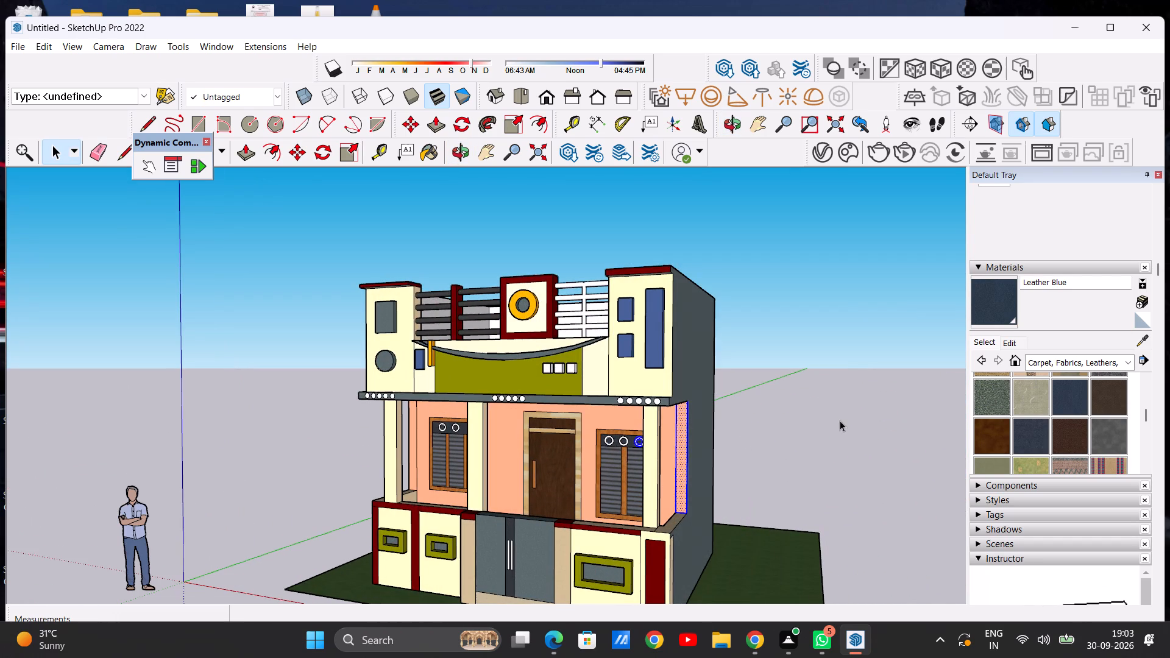
scroll(672, 453, "up", 7)
scroll(701, 451, "down", 7)
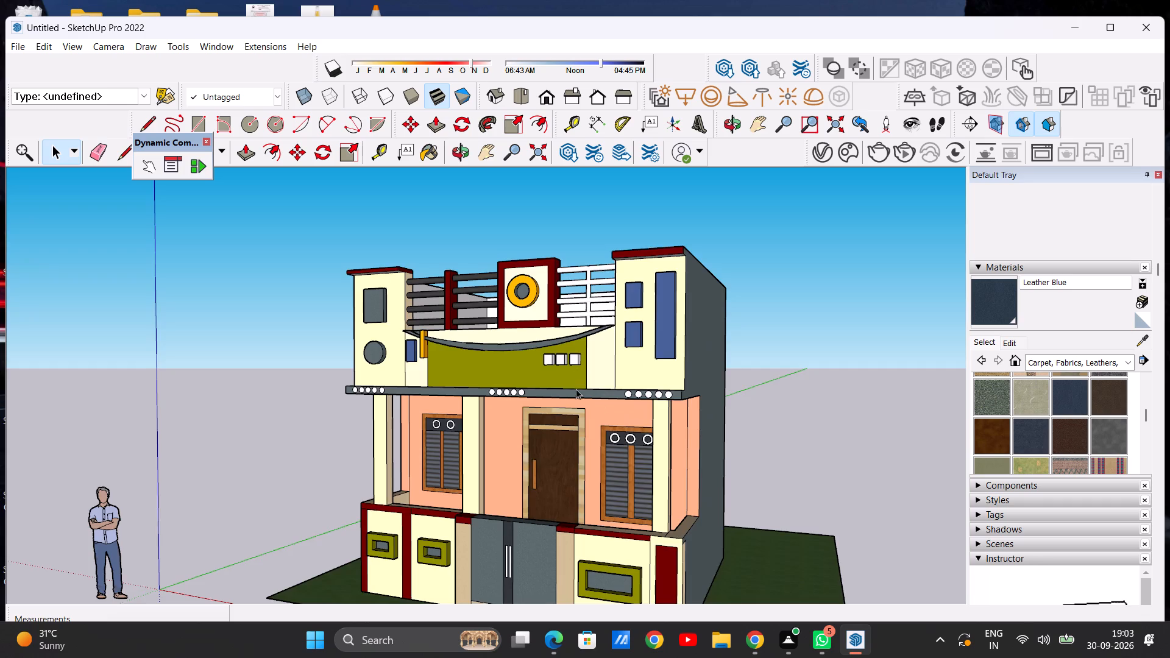
middle_click_drag(573, 405, 614, 434)
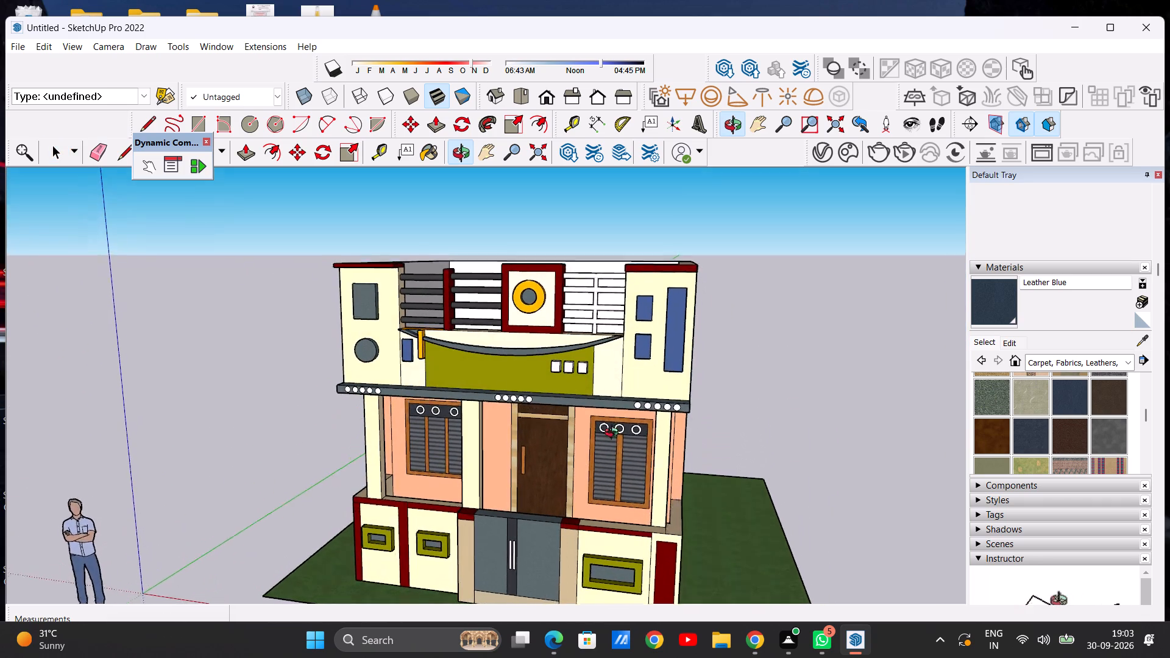
middle_click_drag(614, 434, 612, 420)
scroll(552, 411, "up", 7)
scroll(542, 385, "down", 3)
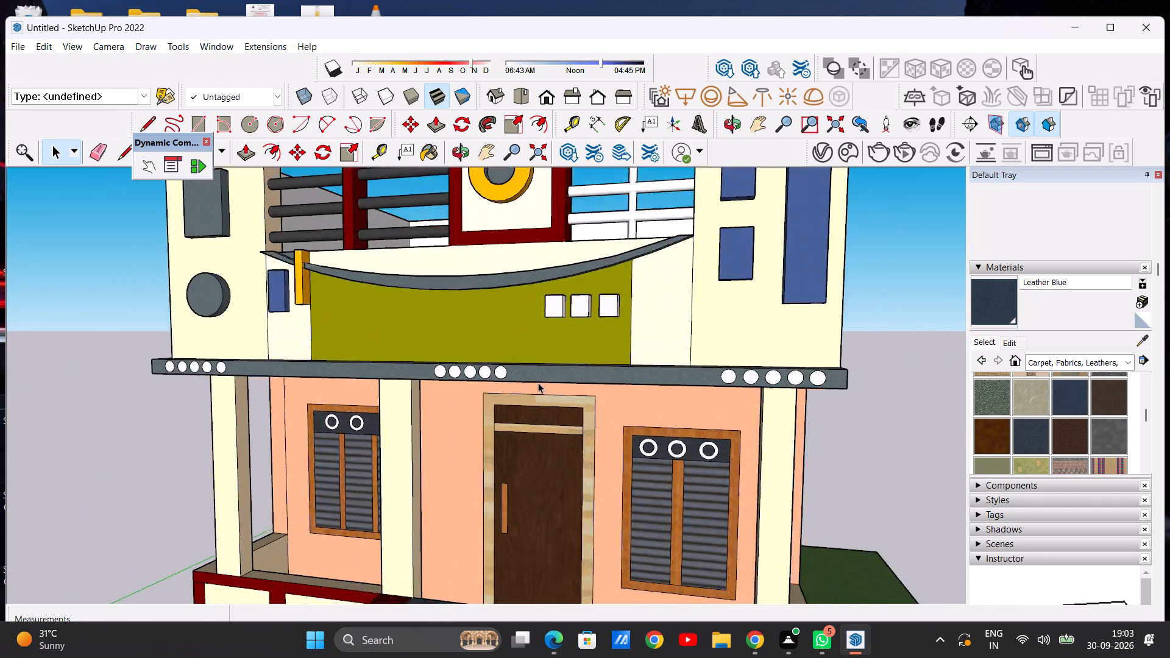
scroll(538, 383, "down", 18)
scroll(574, 430, "up", 6)
Paint the narrow unpainted strip in the porch's inner wall corner with Formica Beige from the Synthetic Surfaces collection.
middle_click_drag(532, 420, 224, 473)
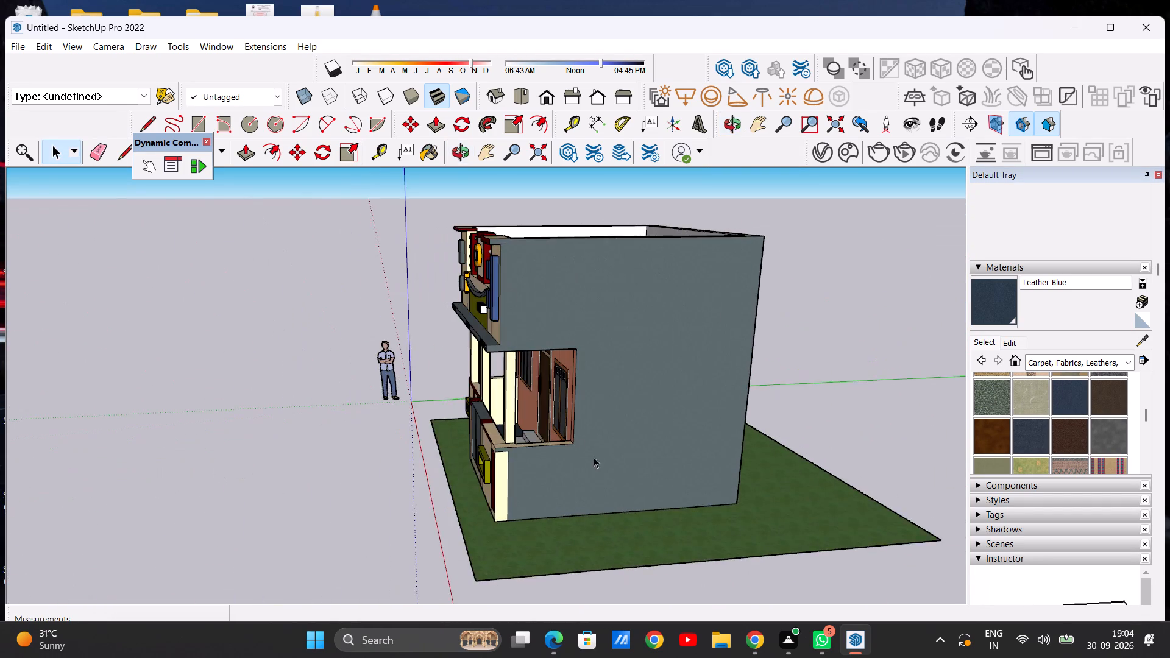
middle_click_drag(595, 454, 389, 458)
scroll(439, 426, "up", 16)
middle_click_drag(497, 430, 556, 442)
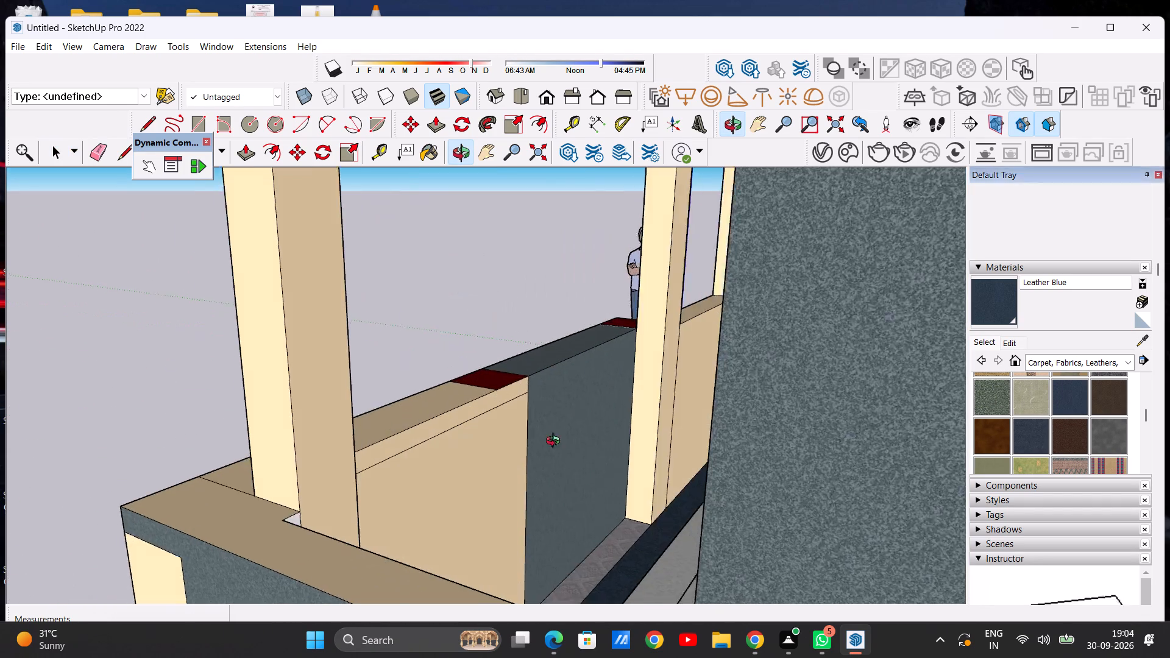
middle_click_drag(556, 442, 519, 464)
scroll(662, 445, "up", 4)
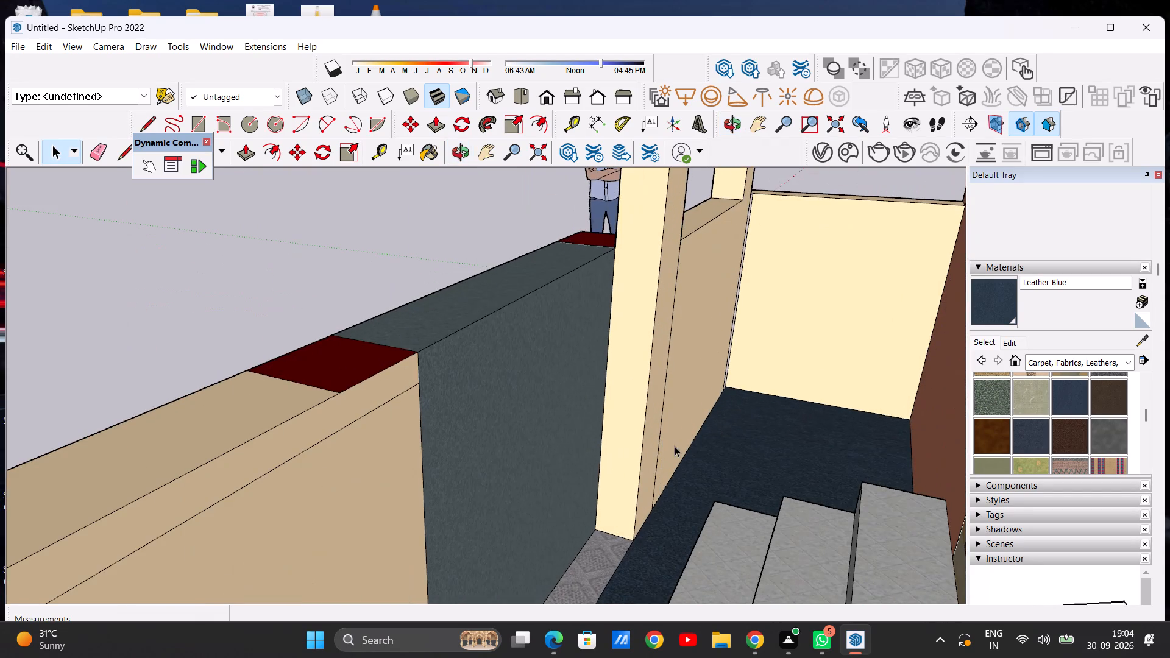
scroll(800, 313, "up", 5)
middle_click_drag(732, 310, 682, 331)
scroll(750, 314, "up", 2)
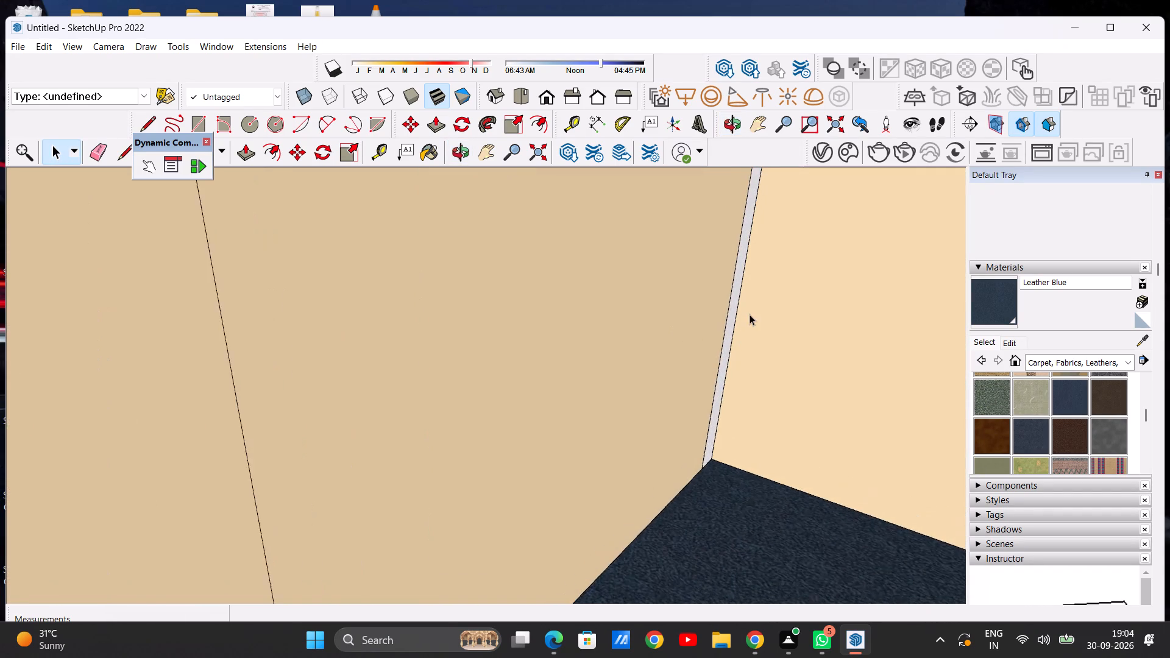
scroll(750, 314, "up", 10)
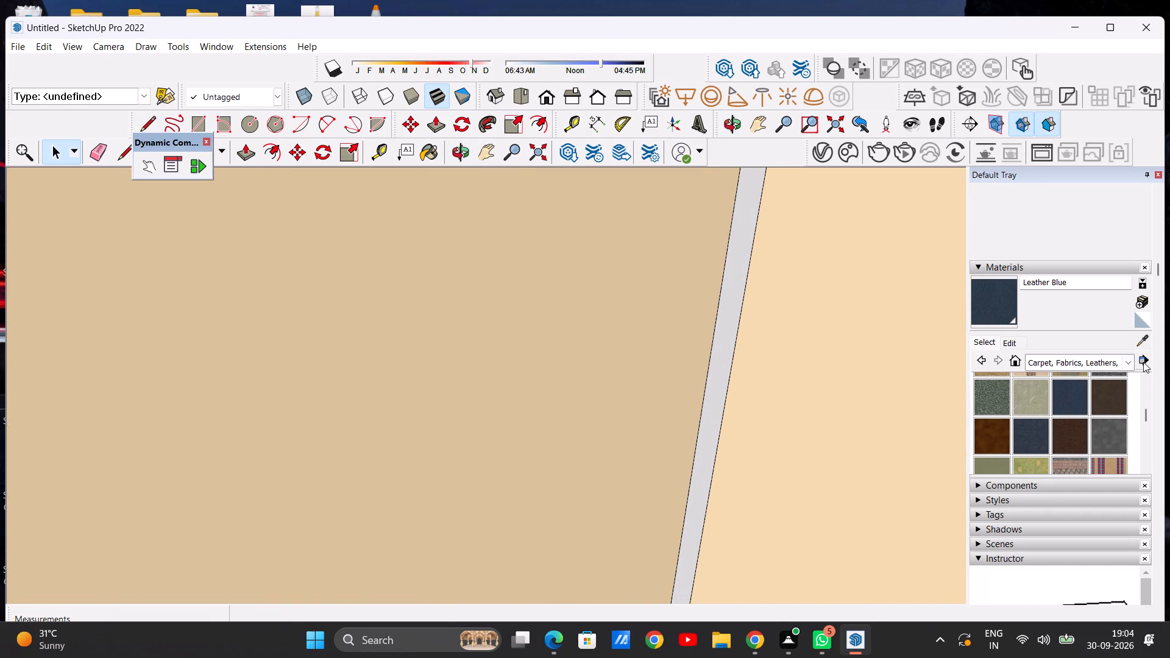
left_click(1131, 366)
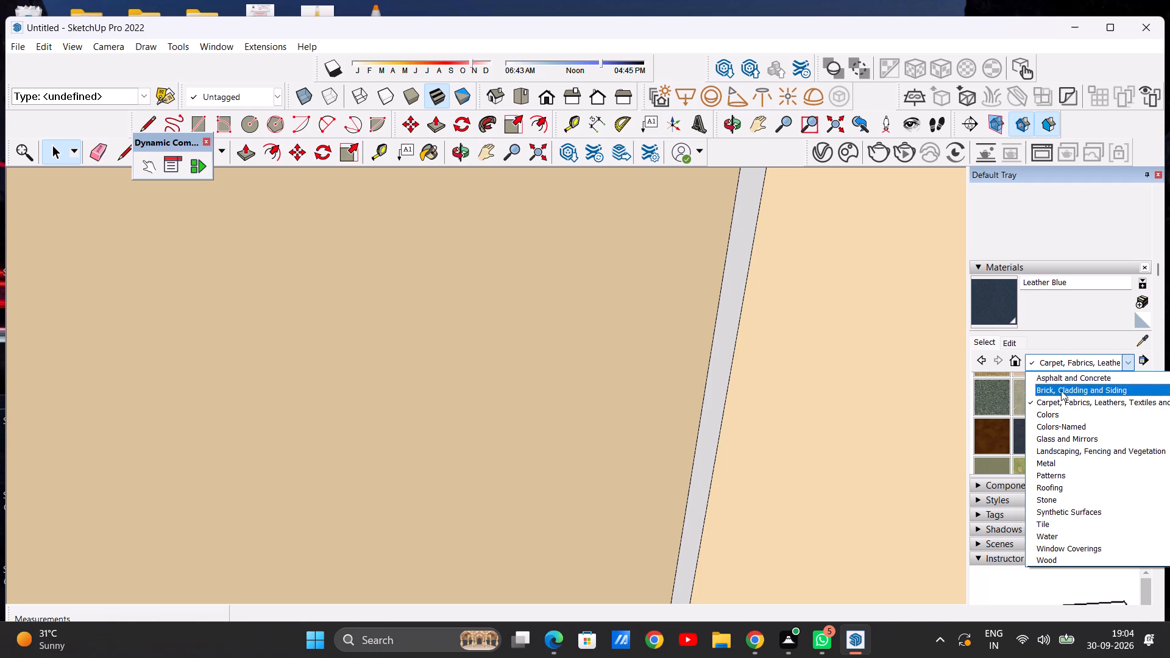
left_click(1072, 506)
left_click(988, 394)
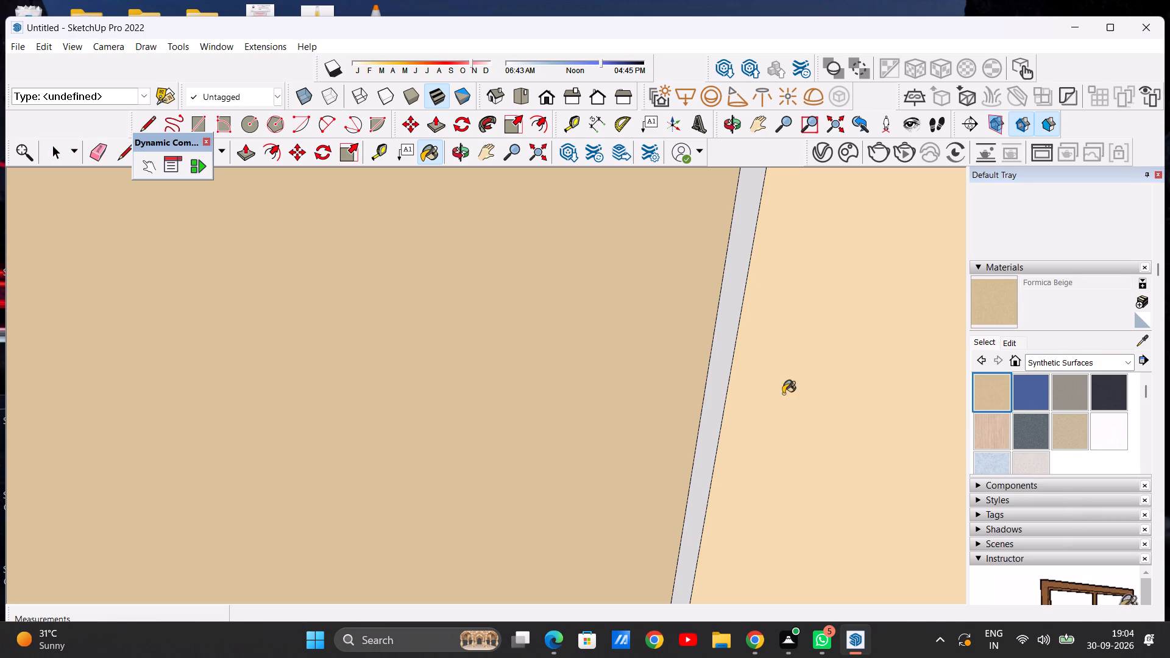
left_click(715, 398)
Check the house from both sides and the front for surfaces that still need material.
scroll(740, 406, "down", 20)
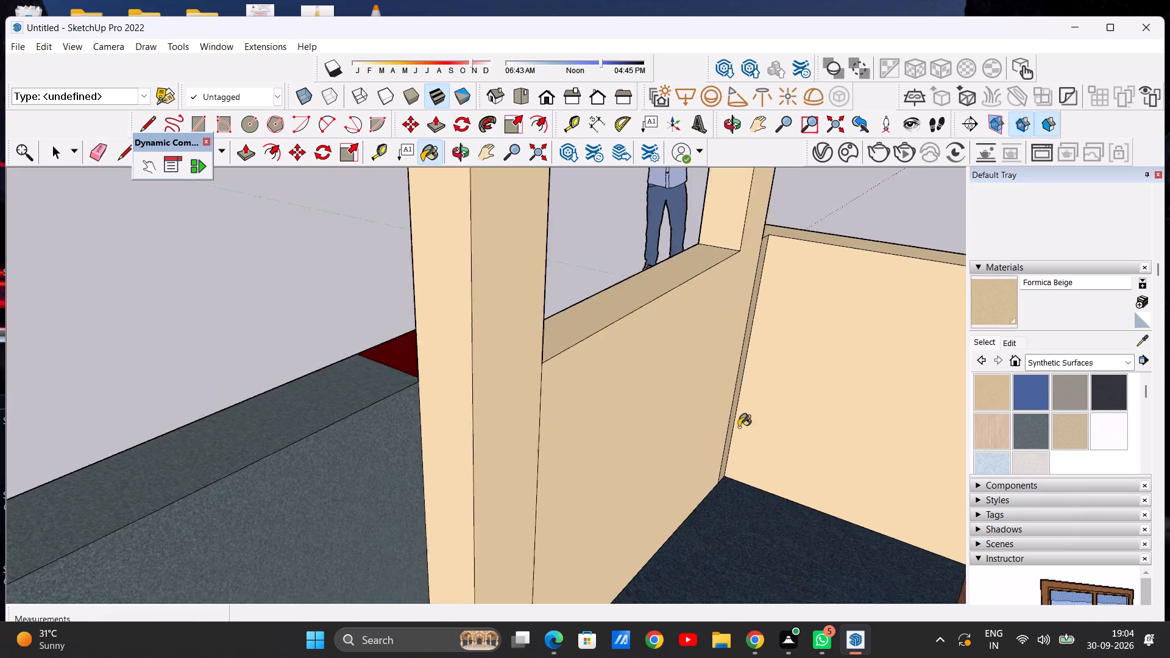
scroll(739, 427, "down", 20)
scroll(739, 427, "down", 20)
scroll(739, 427, "down", 8)
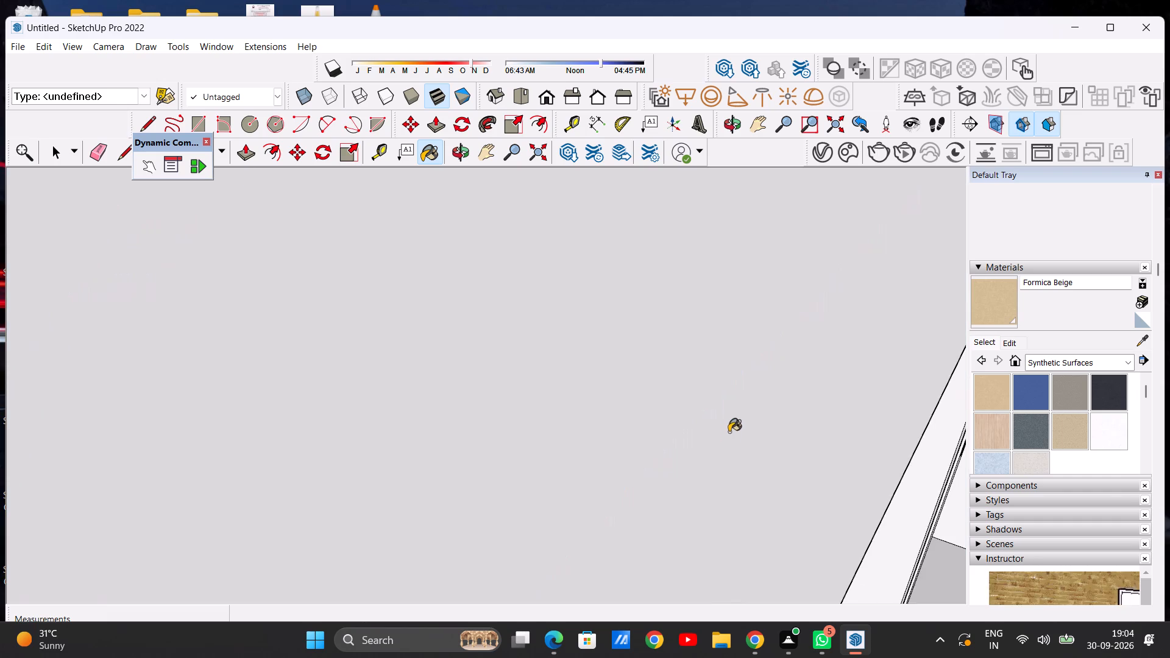
scroll(729, 432, "down", 20)
scroll(729, 432, "down", 13)
scroll(859, 423, "up", 1)
scroll(860, 423, "down", 14)
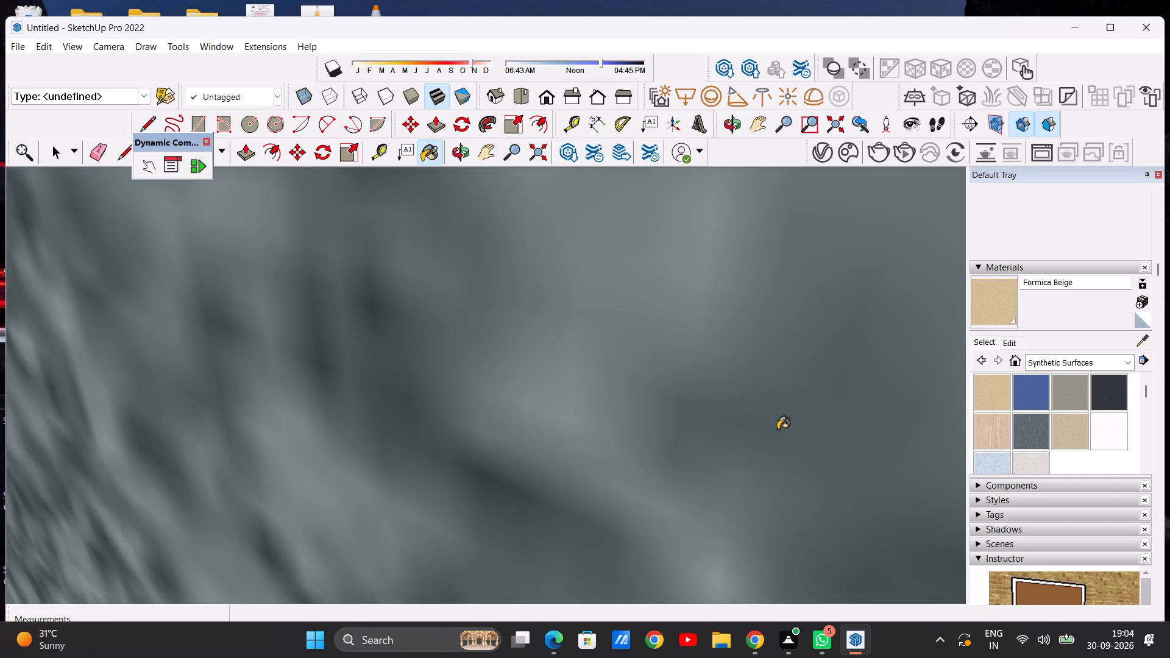
scroll(778, 430, "down", 20)
scroll(778, 430, "down", 20)
scroll(778, 430, "down", 18)
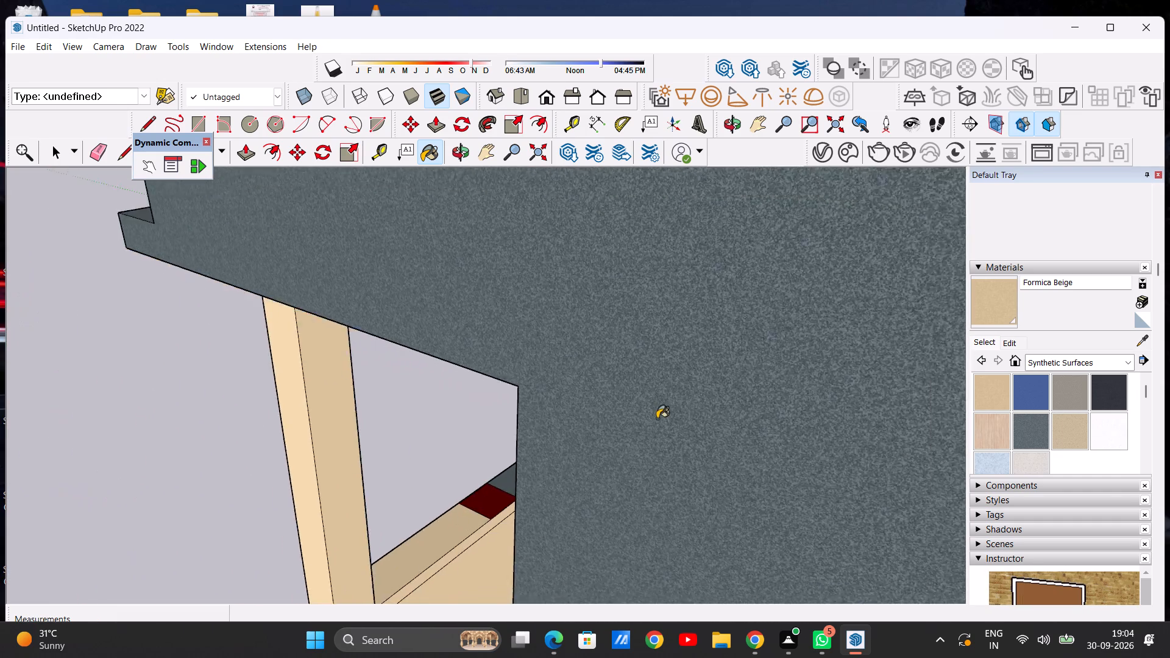
scroll(657, 419, "down", 20)
scroll(657, 419, "down", 19)
middle_click_drag(591, 393, 650, 383)
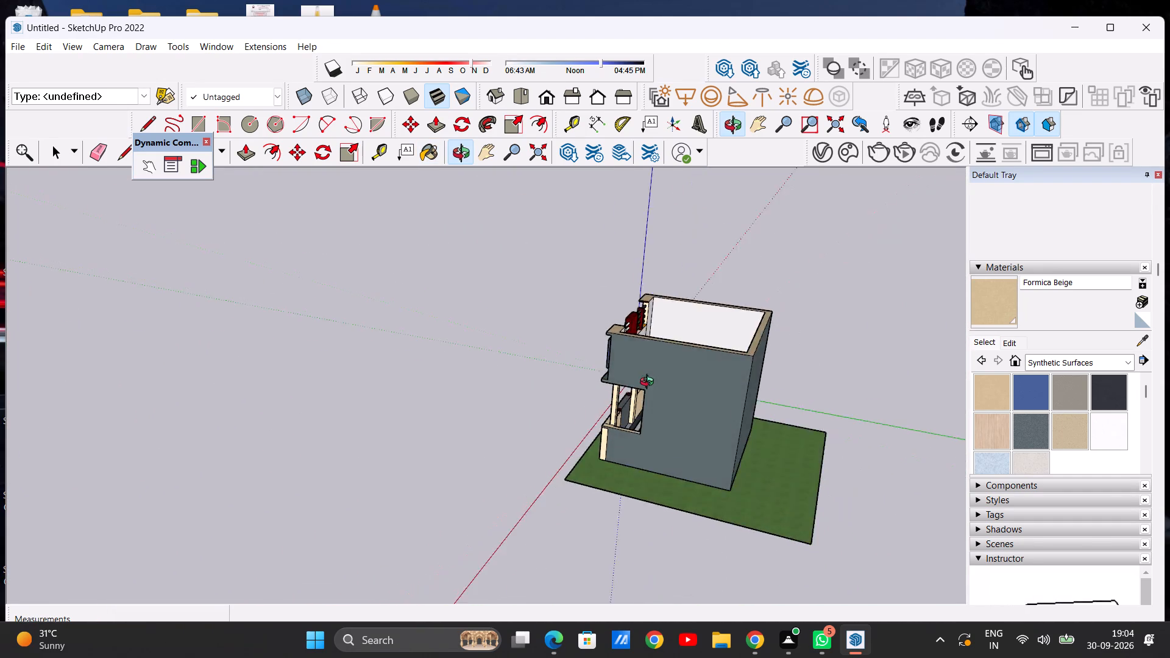
middle_click_drag(650, 383, 866, 350)
middle_click_drag(520, 352, 859, 336)
middle_click_drag(392, 337, 726, 336)
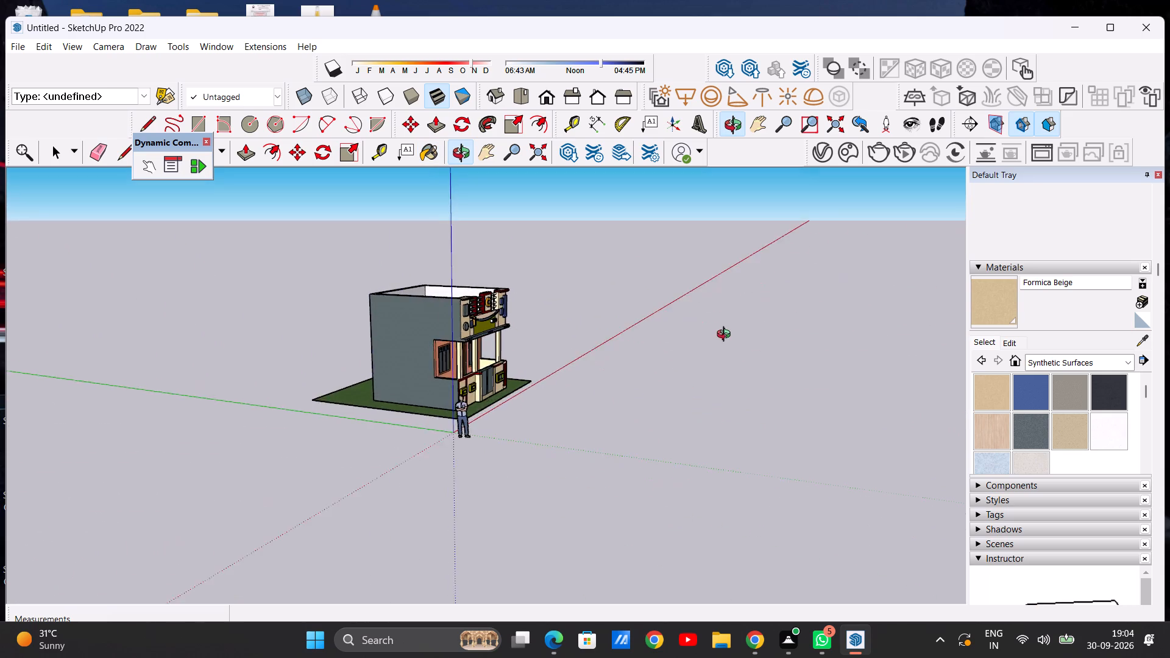
middle_click_drag(726, 336, 430, 337)
scroll(521, 311, "up", 14)
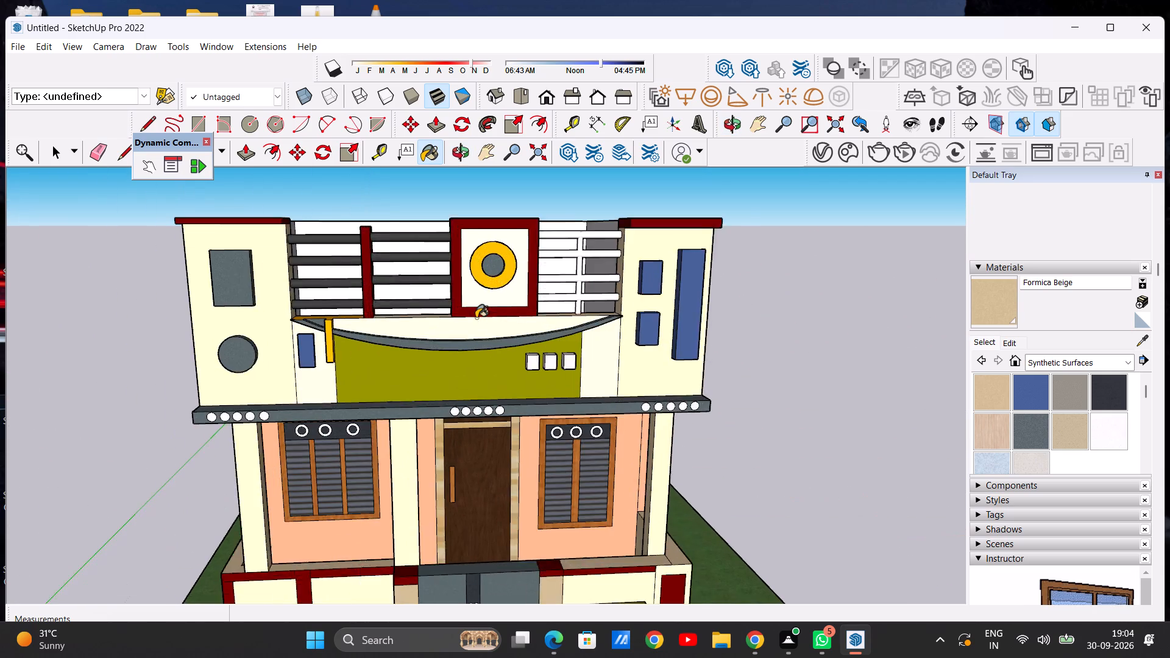
scroll(476, 318, "up", 2)
Paint the terrace-side faces of the low front parapet and its two end walls with Color B01 from the Colors collection.
middle_click_drag(517, 242, 272, 317)
scroll(469, 274, "up", 1)
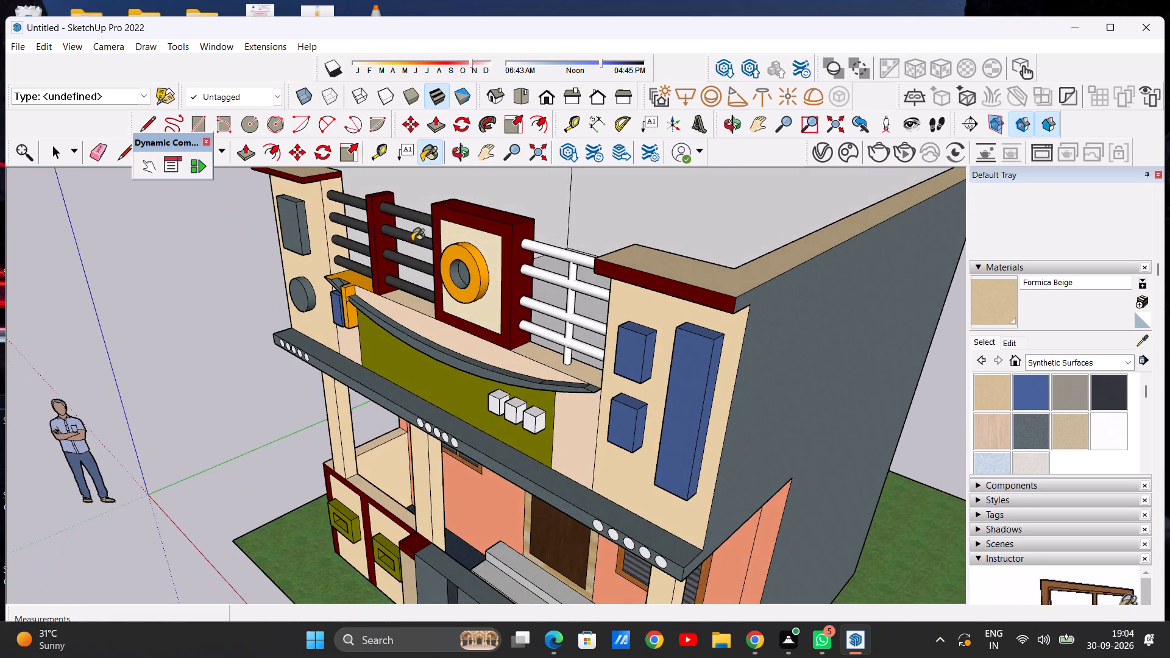
scroll(443, 218, "up", 5)
middle_click_drag(665, 269, 382, 308)
scroll(448, 317, "down", 6)
middle_click_drag(615, 331, 283, 298)
scroll(283, 298, "up", 6)
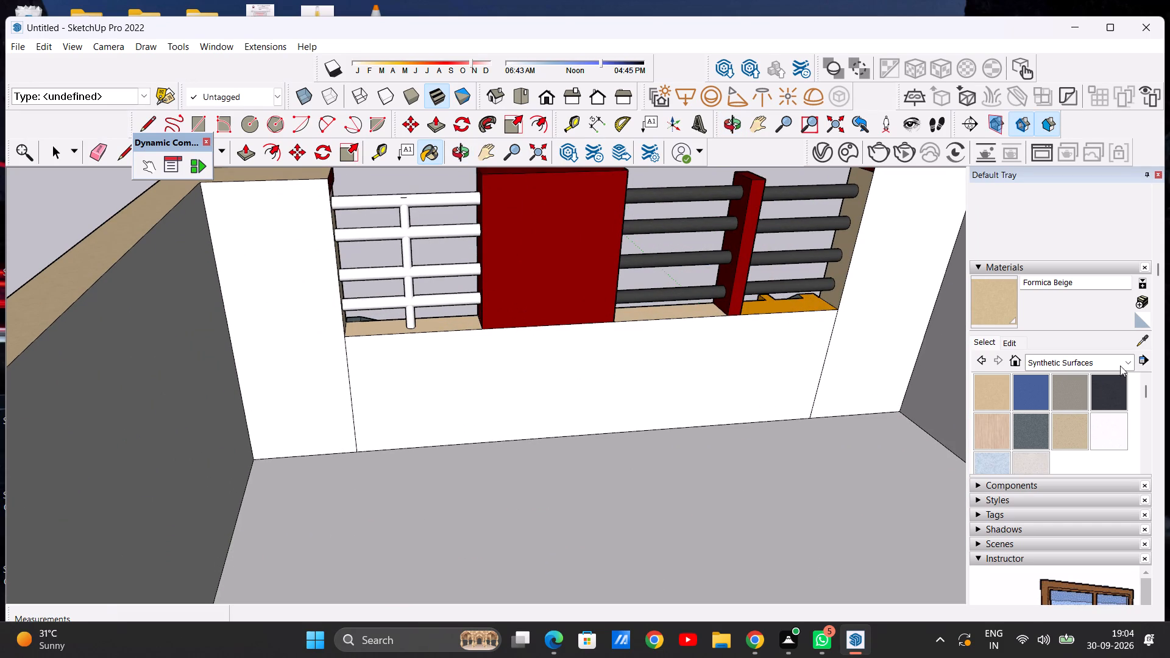
left_click(1127, 361)
left_click(1126, 414)
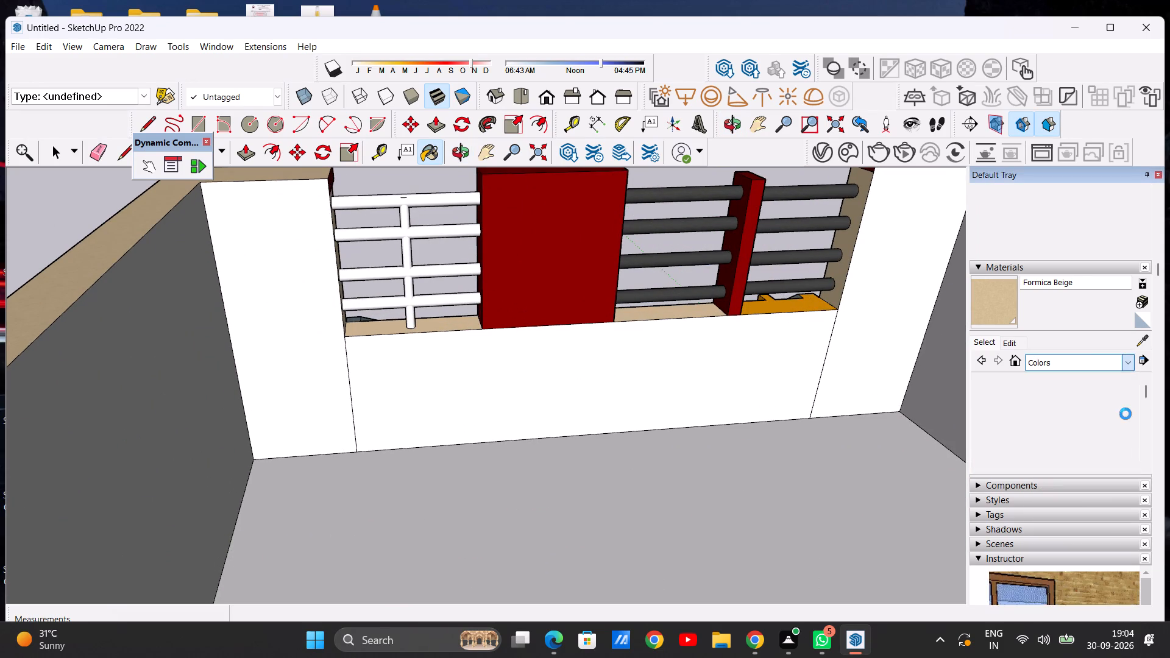
scroll(1037, 419, "down", 1)
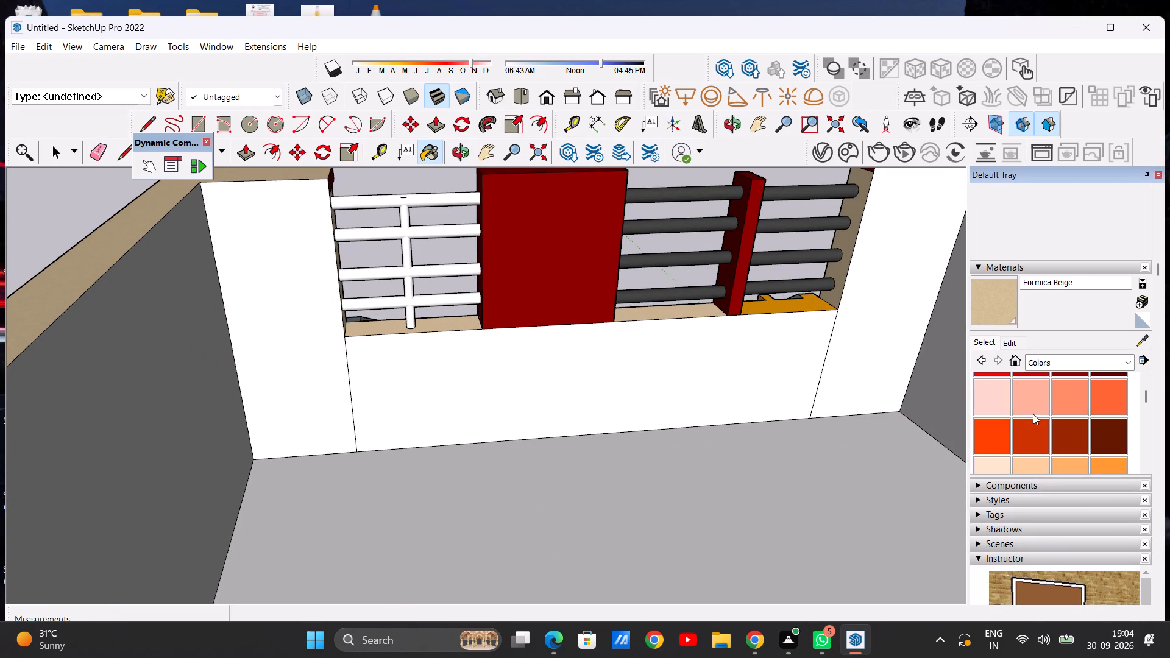
left_click(989, 412)
left_click(887, 374)
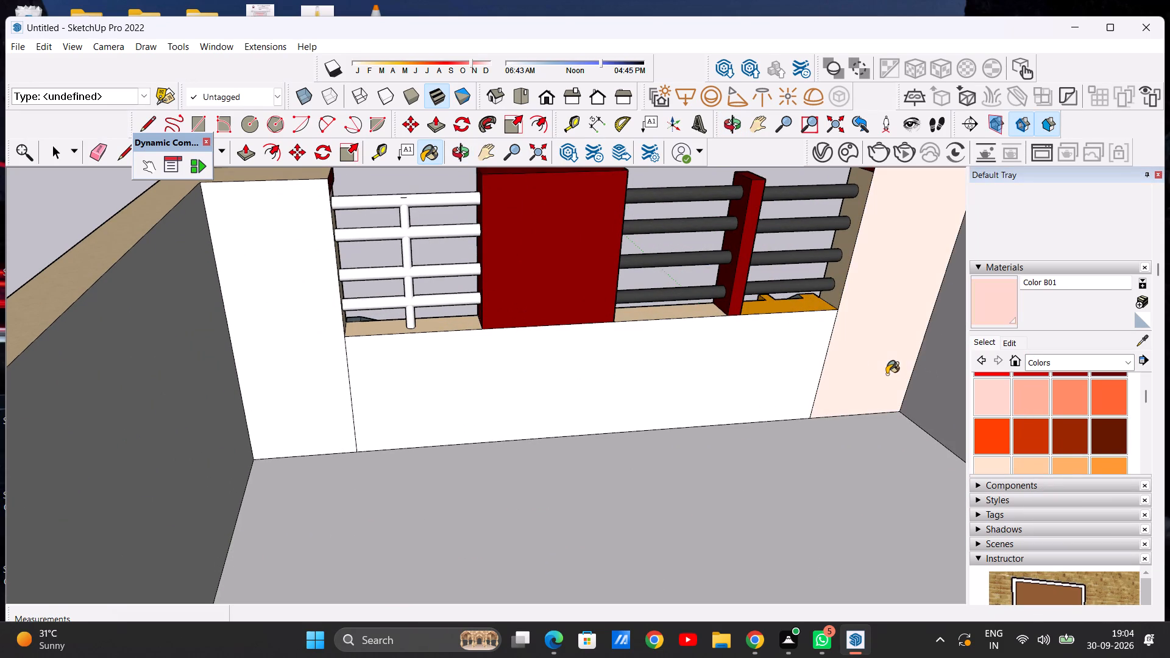
left_click(771, 387)
left_click(309, 400)
scroll(521, 412, "down", 2)
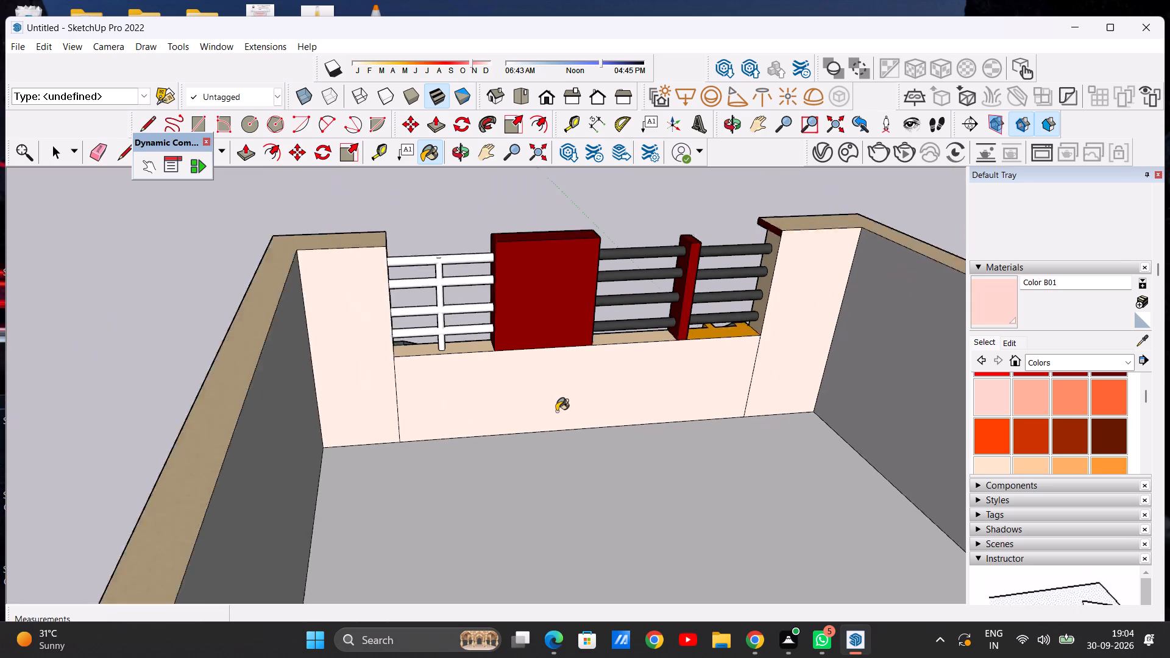
Paint the front face of the red-framed square panel around the yellow ring with Color B01.
scroll(556, 411, "down", 8)
middle_click_drag(467, 410, 840, 387)
middle_click_drag(288, 367, 599, 388)
scroll(522, 306, "up", 11)
left_click(521, 310)
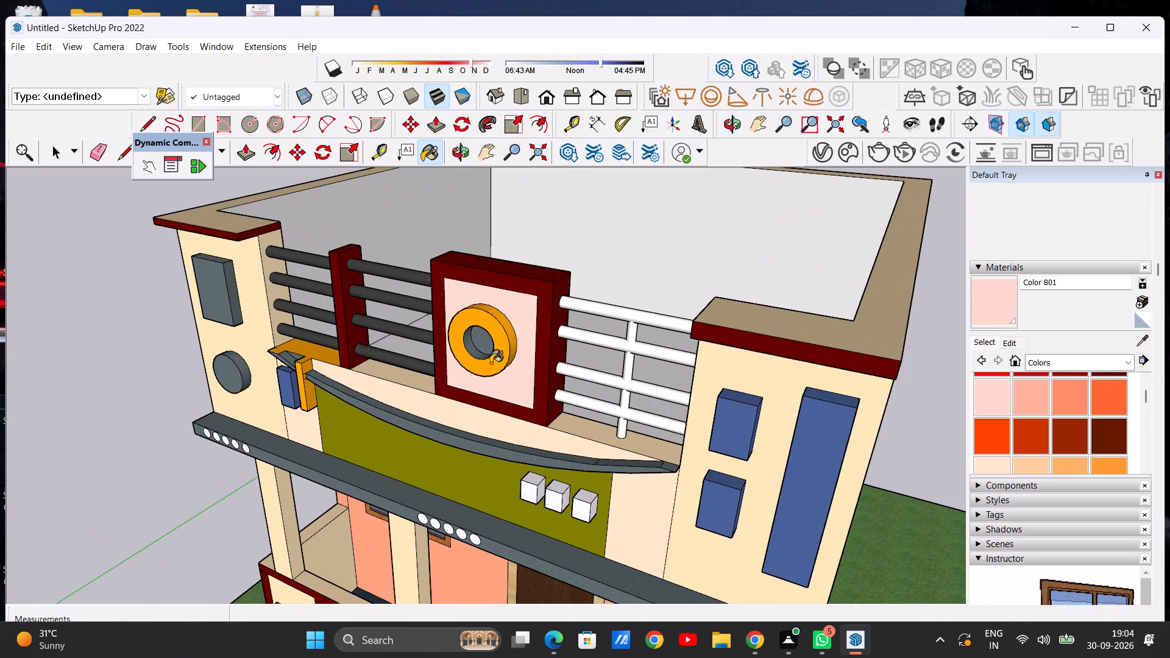
Paint the inner faces of the terrace's left side wall and rear wall with Color B01.
scroll(491, 364, "down", 10)
middle_click_drag(413, 486, 526, 298)
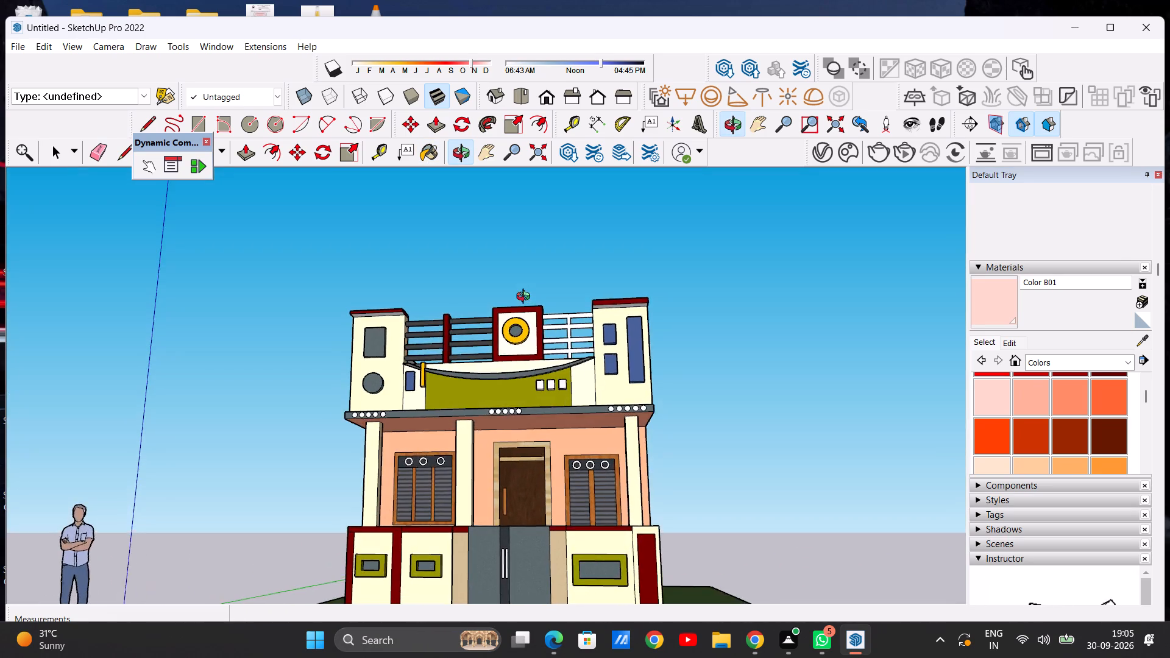
middle_click_drag(526, 298, 204, 446)
middle_click_drag(505, 334, 182, 424)
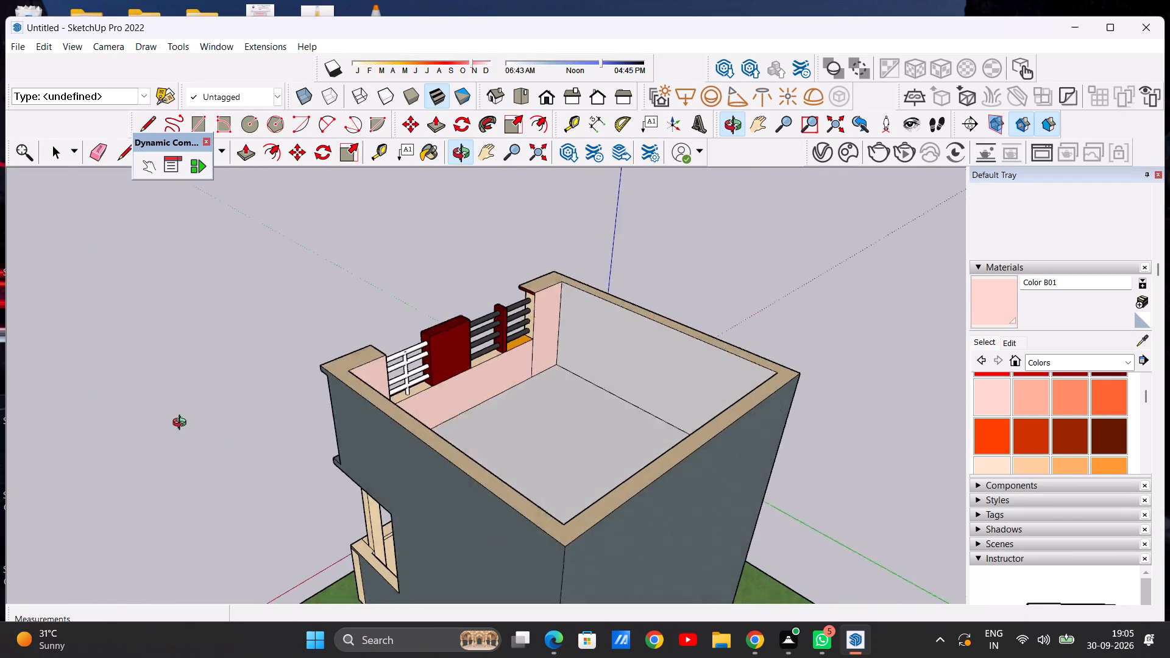
middle_click_drag(182, 424, 168, 462)
scroll(664, 382, "up", 5)
left_click(684, 366)
scroll(558, 358, "down", 6)
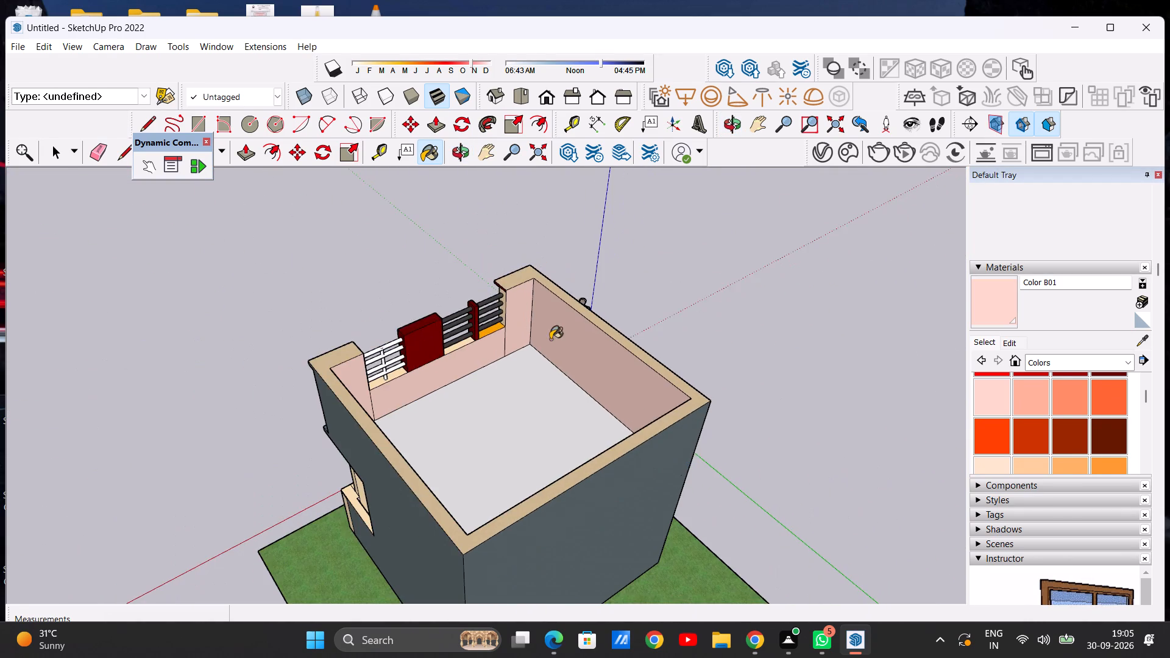
middle_click_drag(570, 375, 24, 367)
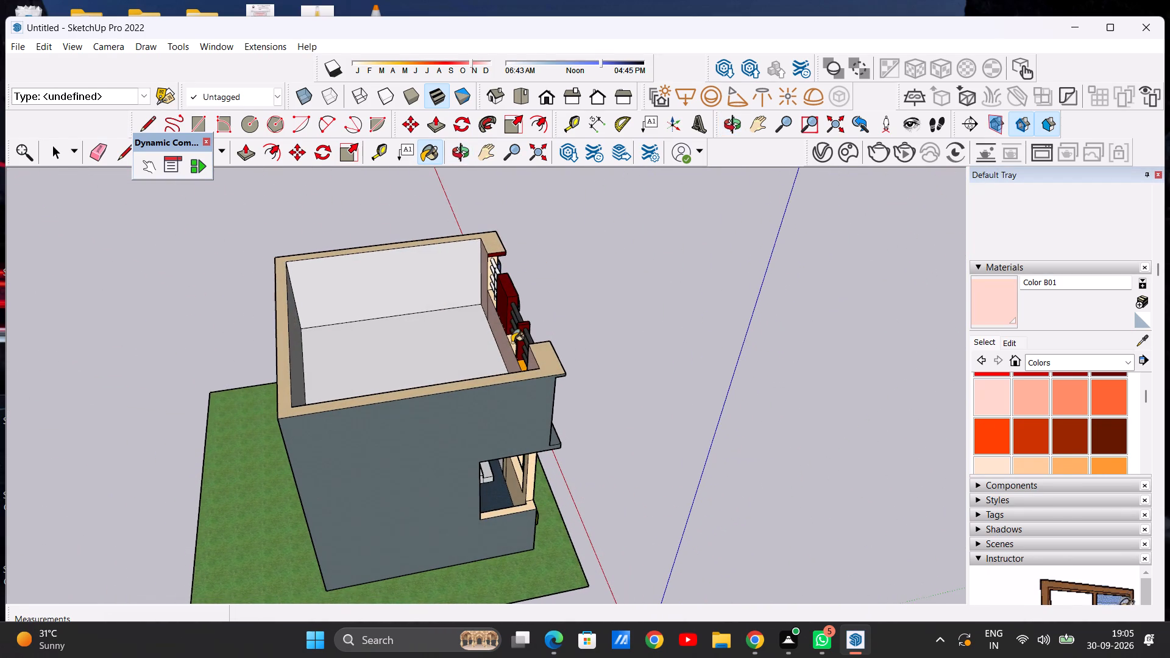
middle_click_drag(335, 311, 141, 293)
scroll(424, 288, "up", 7)
left_click(174, 285)
scroll(262, 341, "down", 2)
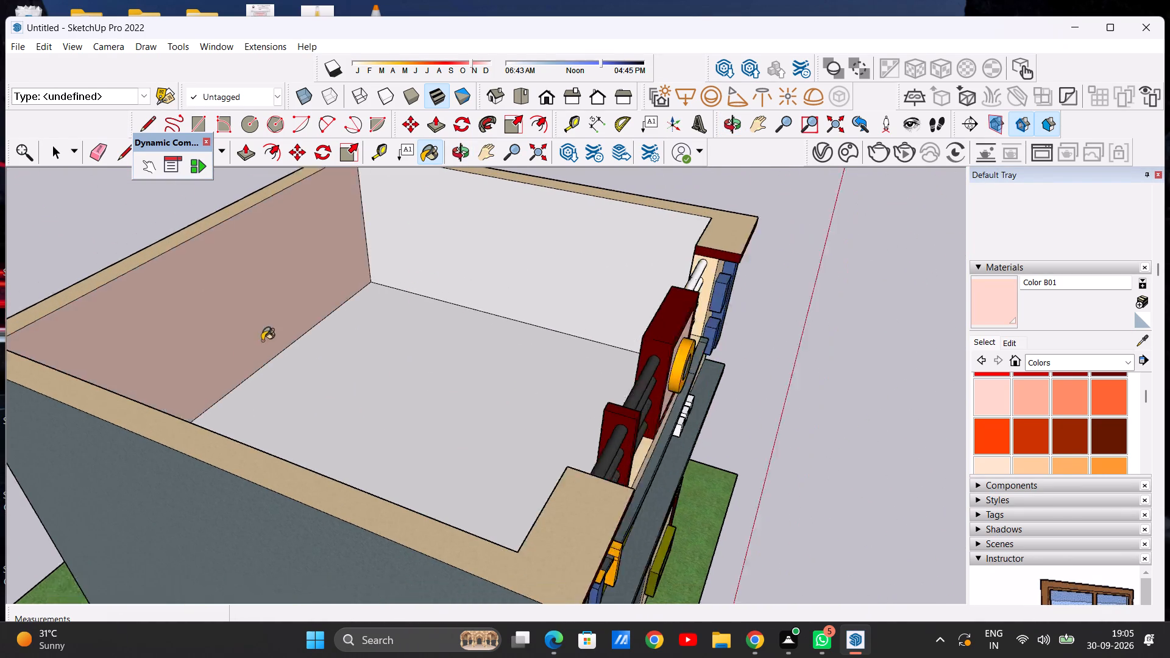
Paint the inner face of the terrace's remaining right side wall with Color B01.
scroll(262, 341, "down", 9)
middle_click_drag(575, 346, 268, 264)
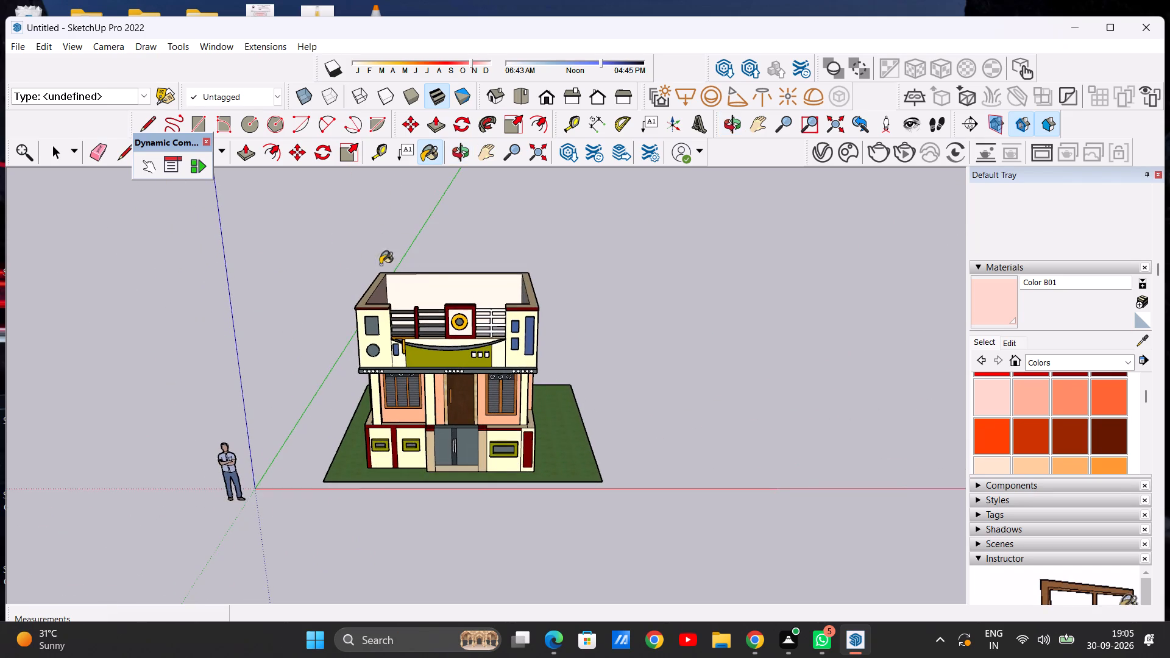
scroll(438, 295, "up", 7)
middle_click_drag(490, 334, 180, 326)
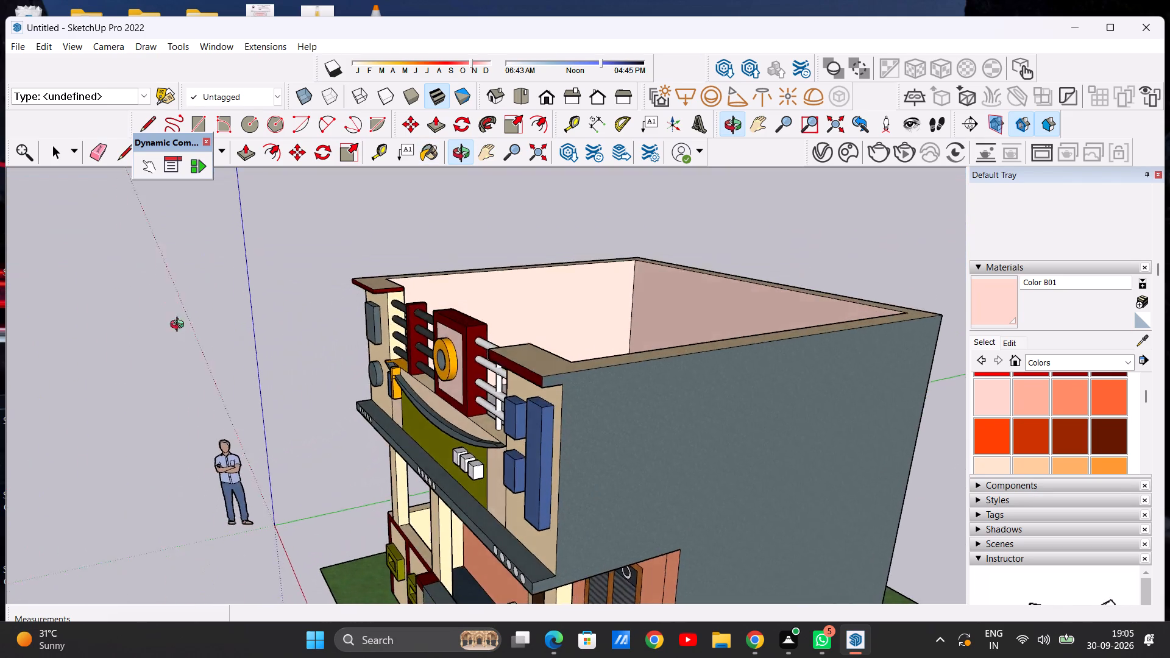
middle_click_drag(180, 326, 302, 322)
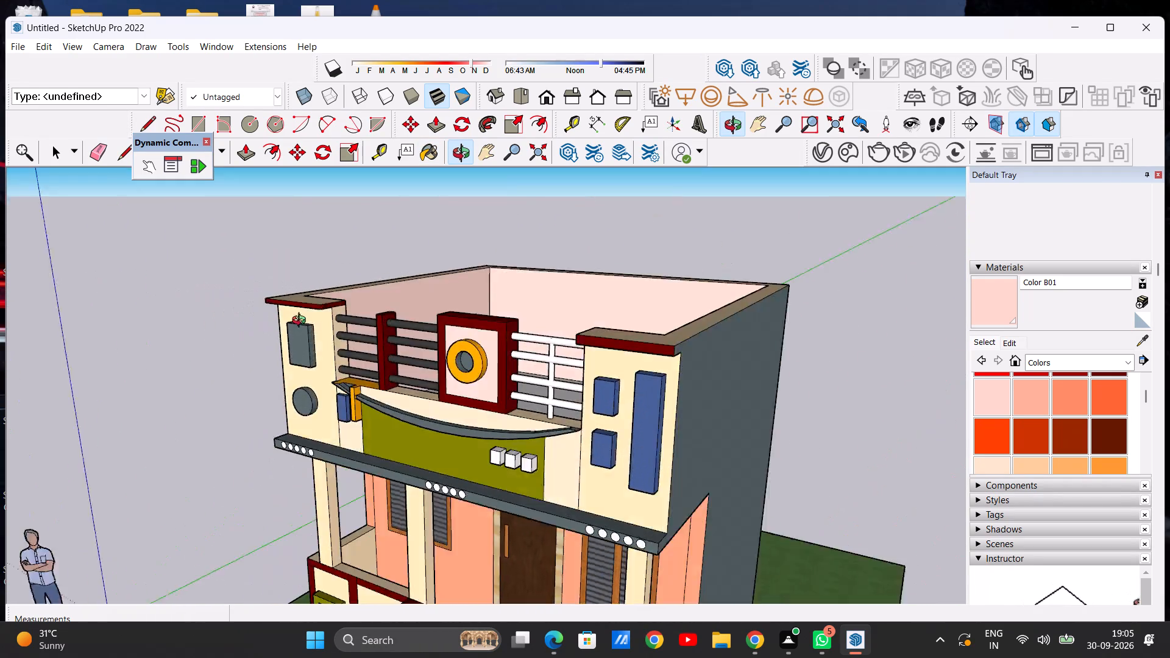
middle_click_drag(302, 322, 726, 335)
scroll(511, 279, "up", 8)
left_click(463, 295)
scroll(292, 316, "down", 12)
Examine the terrace floor, inner walls and railing from the rear, both close up and from a distance.
scroll(227, 311, "up", 1)
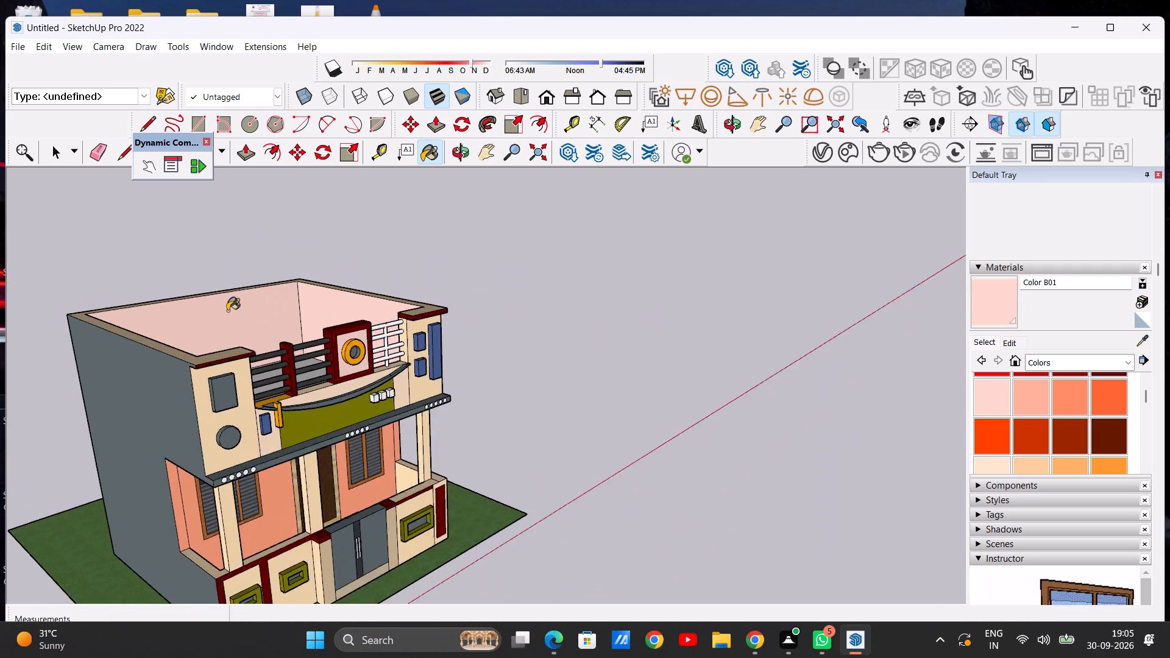
middle_click_drag(231, 319, 786, 294)
middle_click_drag(572, 378, 567, 398)
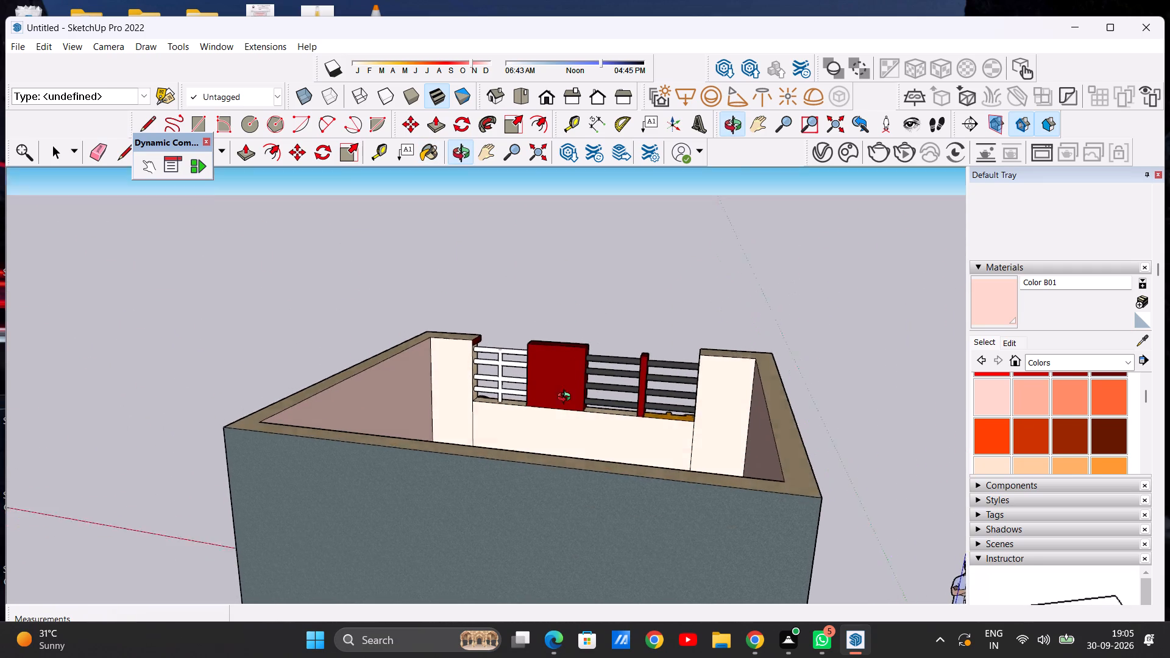
middle_click_drag(567, 398, 559, 425)
scroll(563, 488, "up", 9)
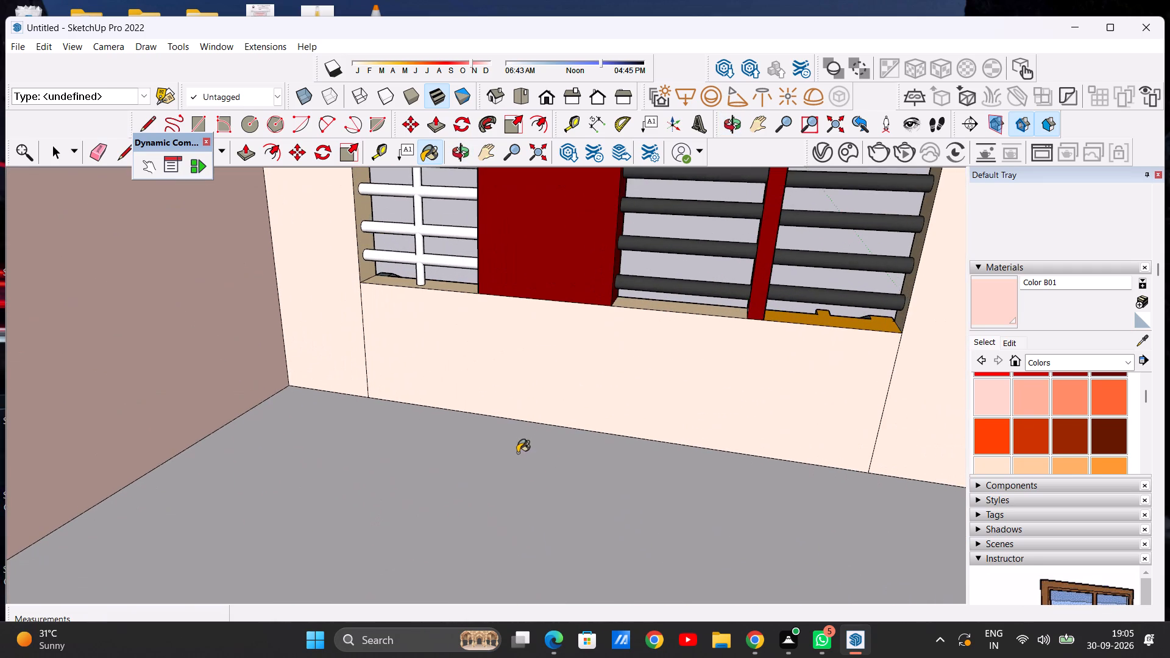
scroll(492, 440, "down", 5)
scroll(561, 425, "down", 3)
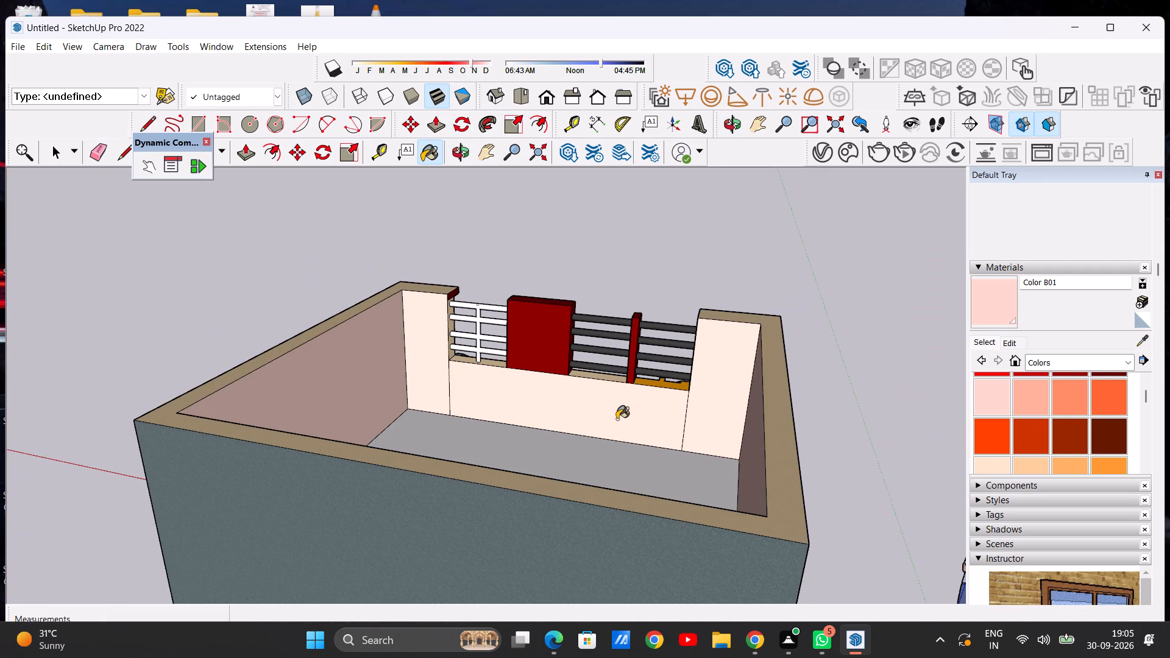
scroll(654, 414, "down", 3)
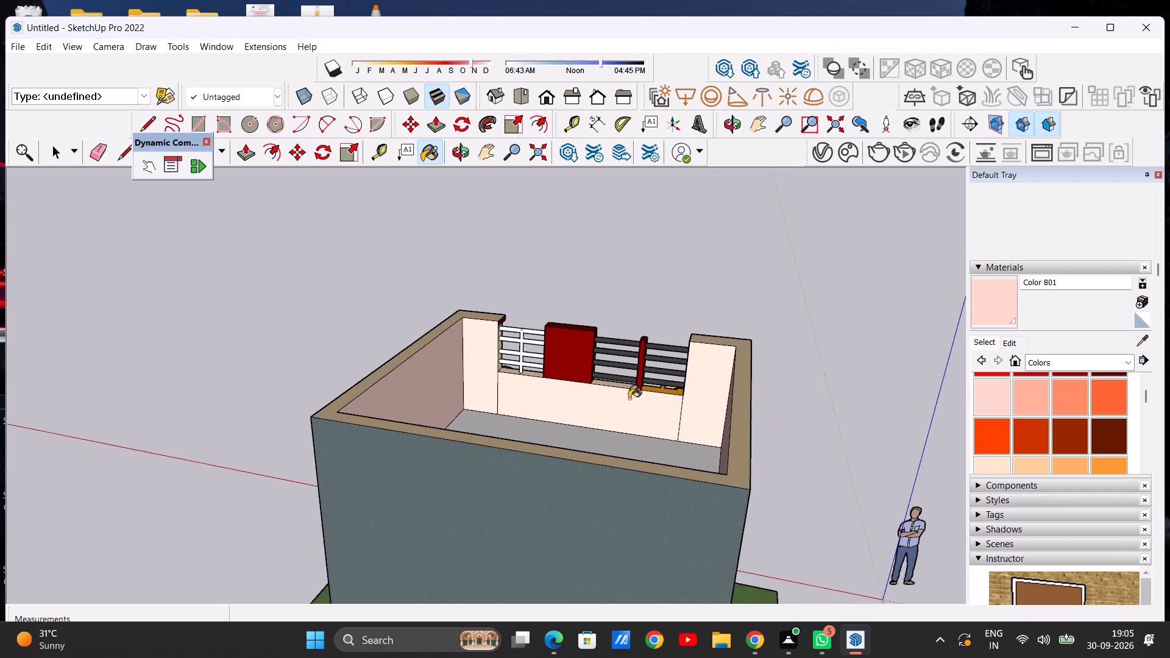
scroll(622, 403, "up", 15)
scroll(601, 409, "down", 20)
scroll(601, 409, "down", 1)
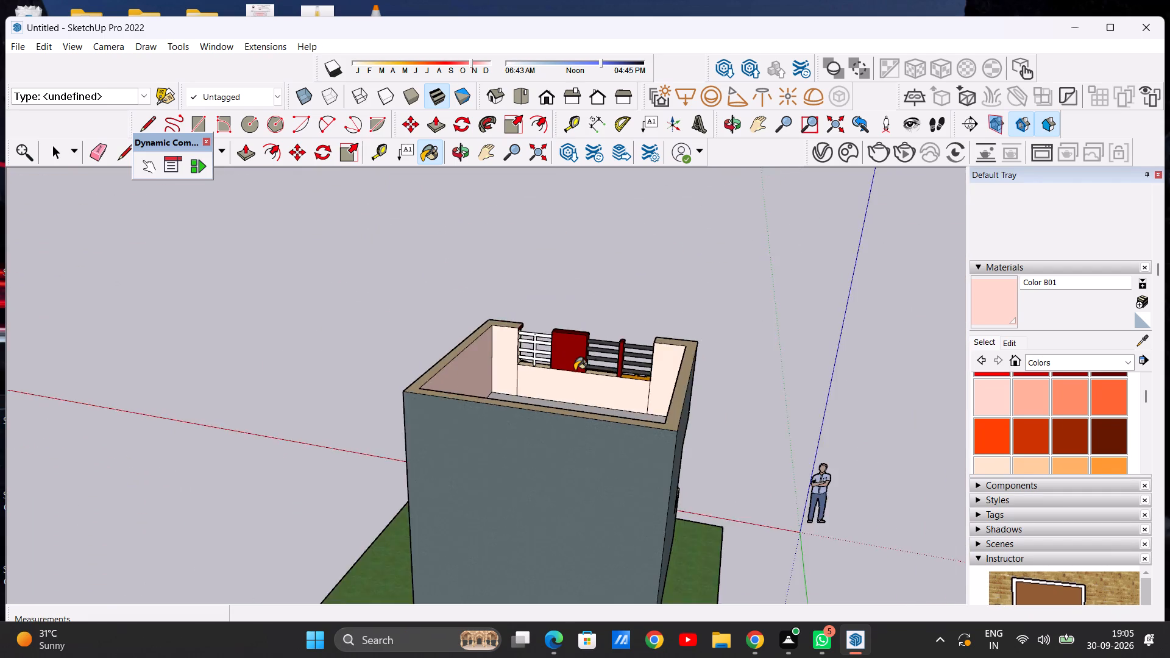
scroll(575, 370, "down", 11)
middle_click_drag(678, 417, 74, 339)
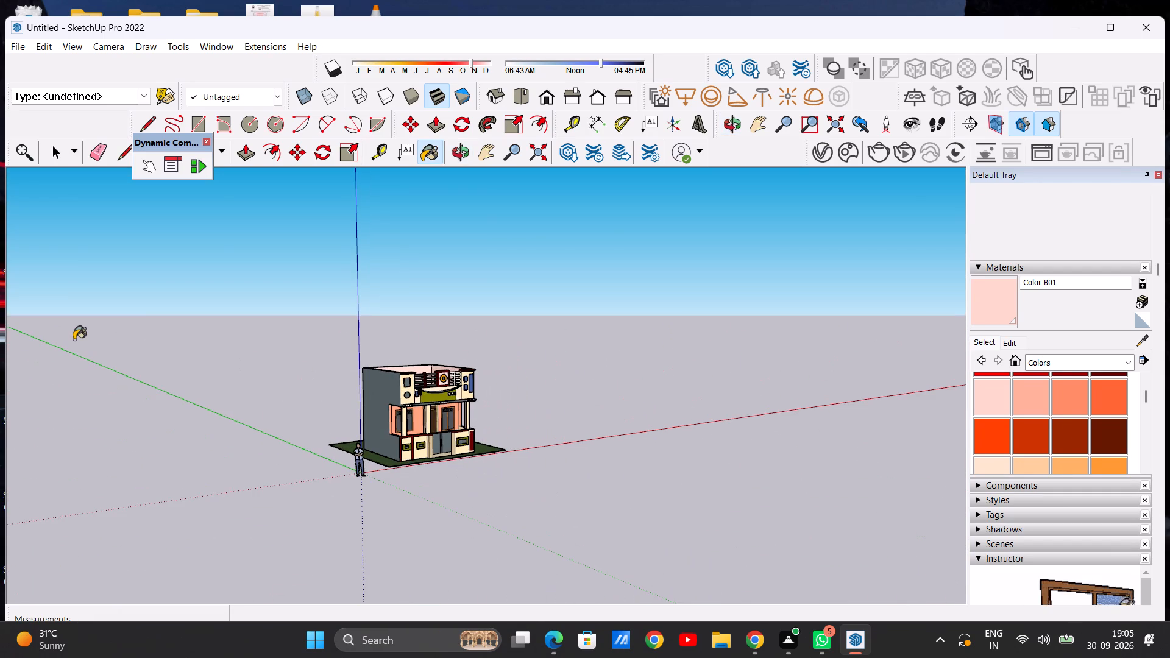
Examine the front facade from oblique and frontal views for surfaces still needing colour.
key("space")
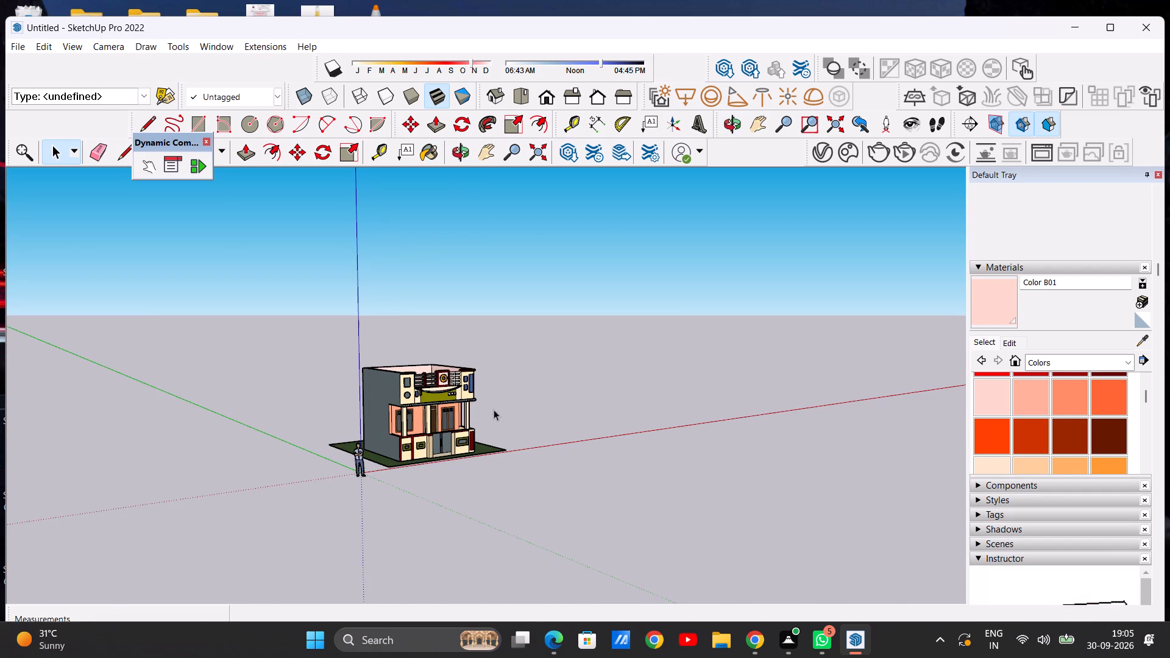
scroll(393, 406, "up", 6)
scroll(613, 422, "up", 8)
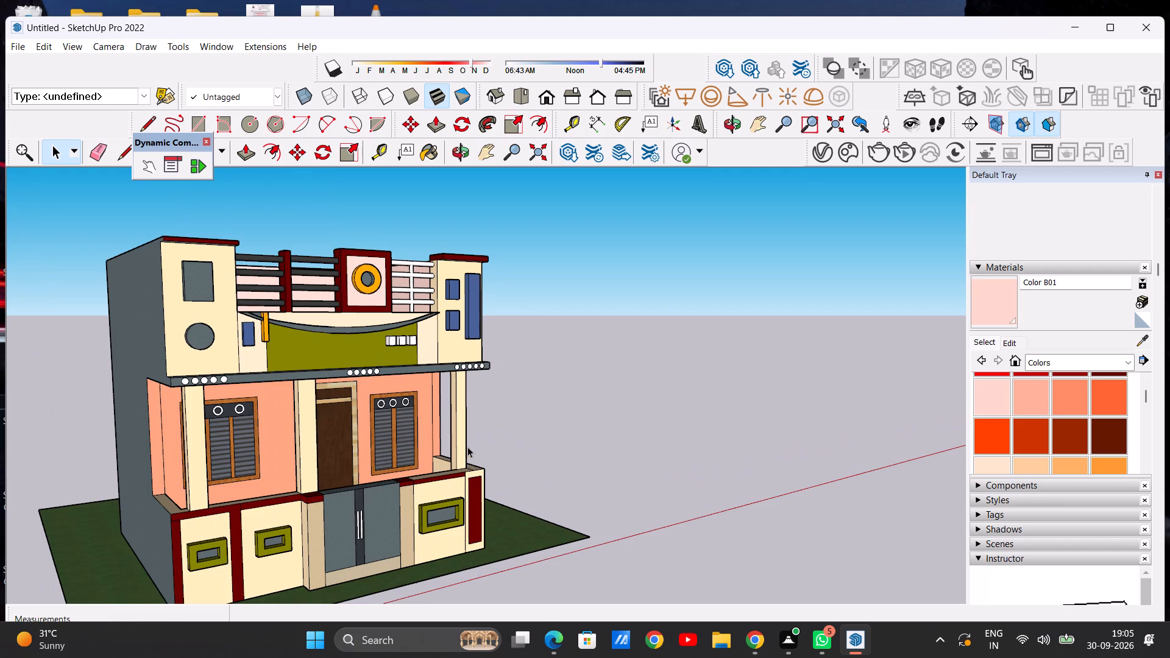
scroll(386, 447, "up", 8)
scroll(386, 447, "down", 6)
scroll(399, 434, "up", 5)
scroll(399, 434, "down", 11)
middle_click_drag(424, 428, 269, 450)
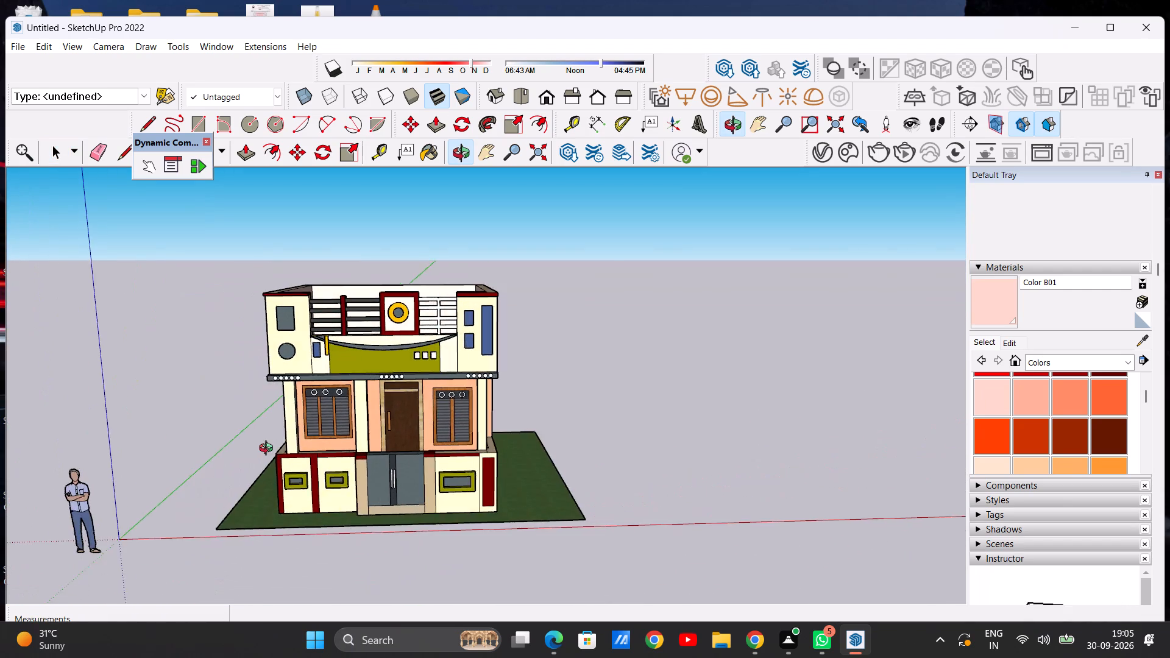
middle_click_drag(269, 450, 197, 450)
Paint the eight dark horizontal railing pipes on both sides of the slim red post with Color B01.
scroll(324, 299, "up", 6)
scroll(386, 301, "up", 10)
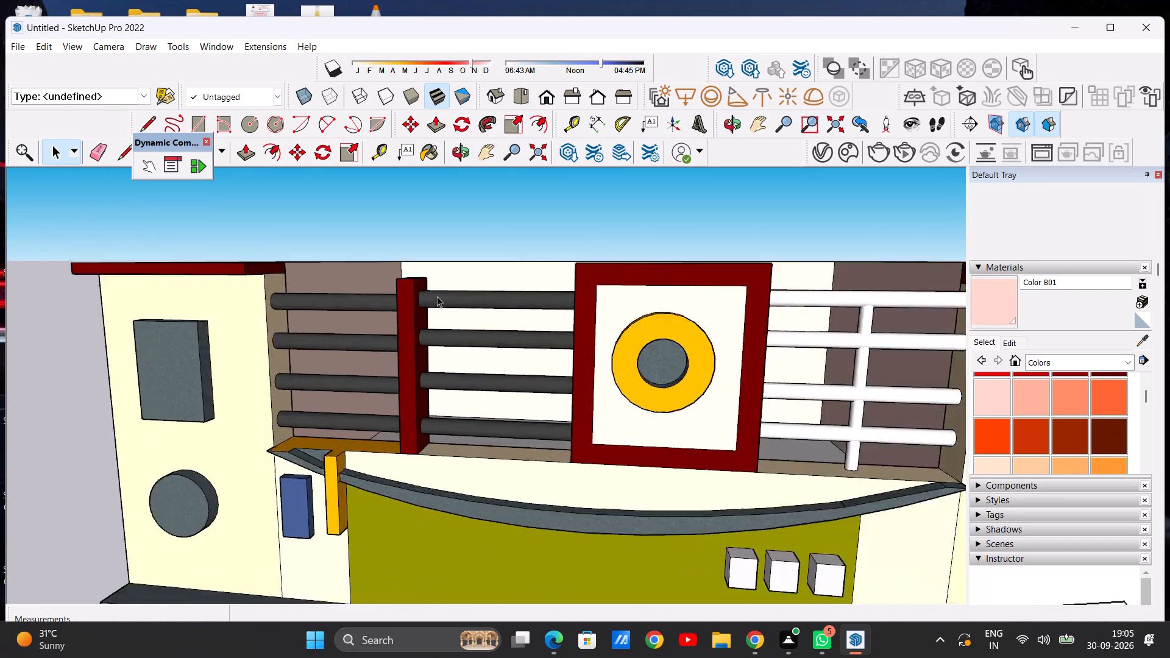
scroll(437, 296, "up", 6)
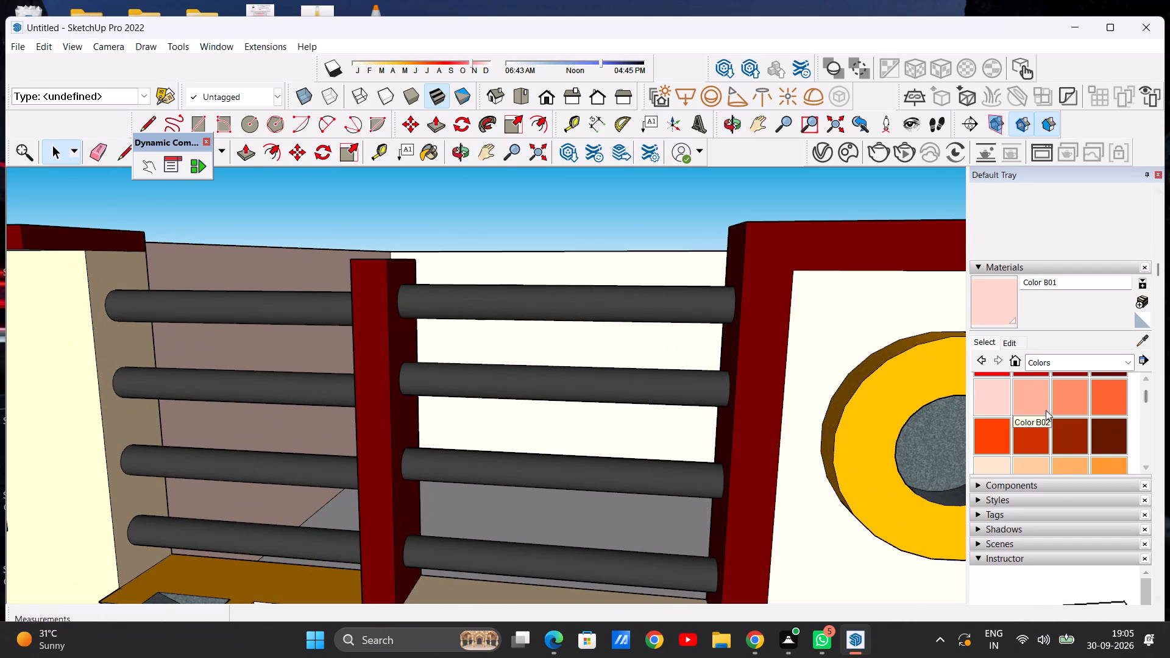
left_click(985, 389)
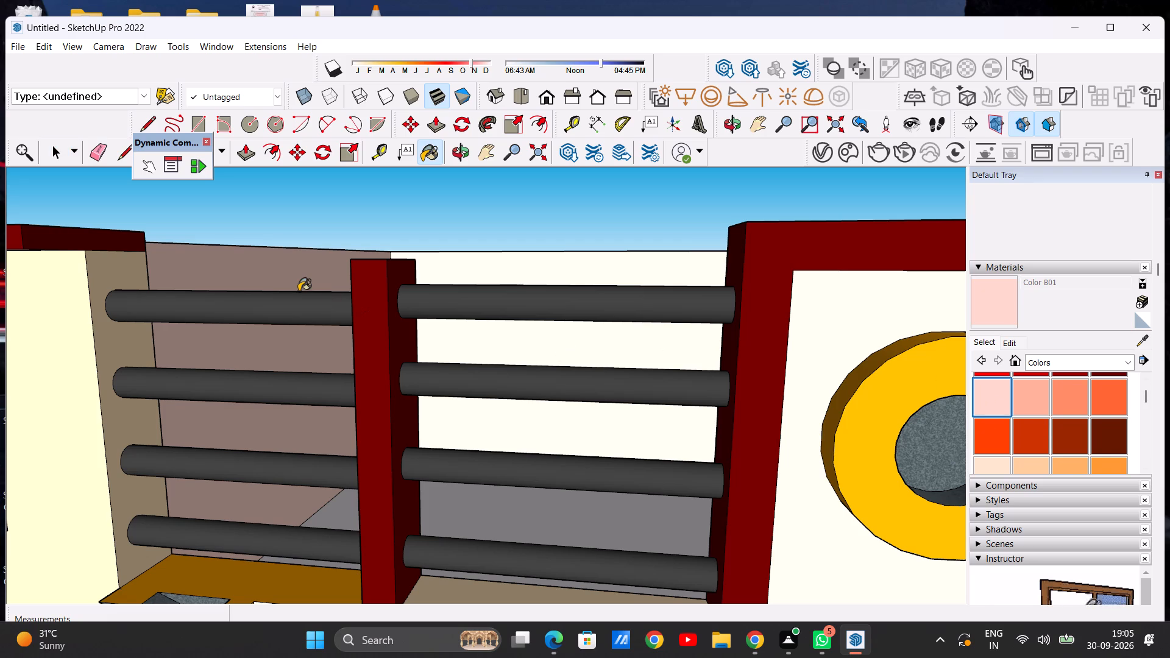
left_click(297, 298)
left_click(292, 389)
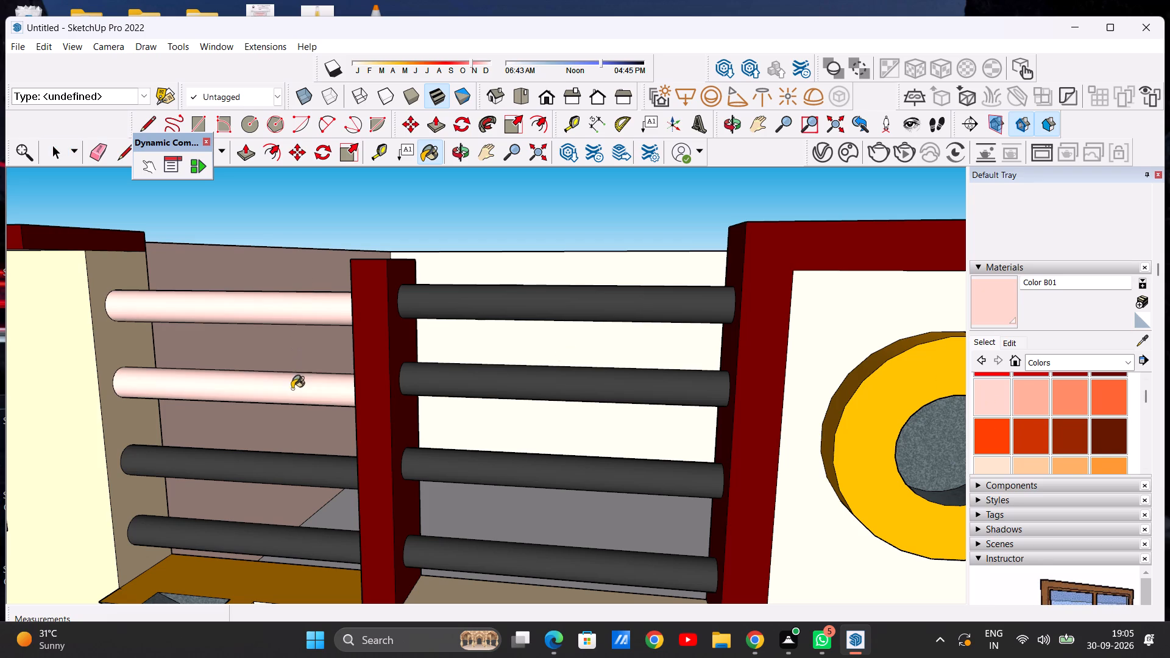
left_click(280, 463)
left_click(305, 552)
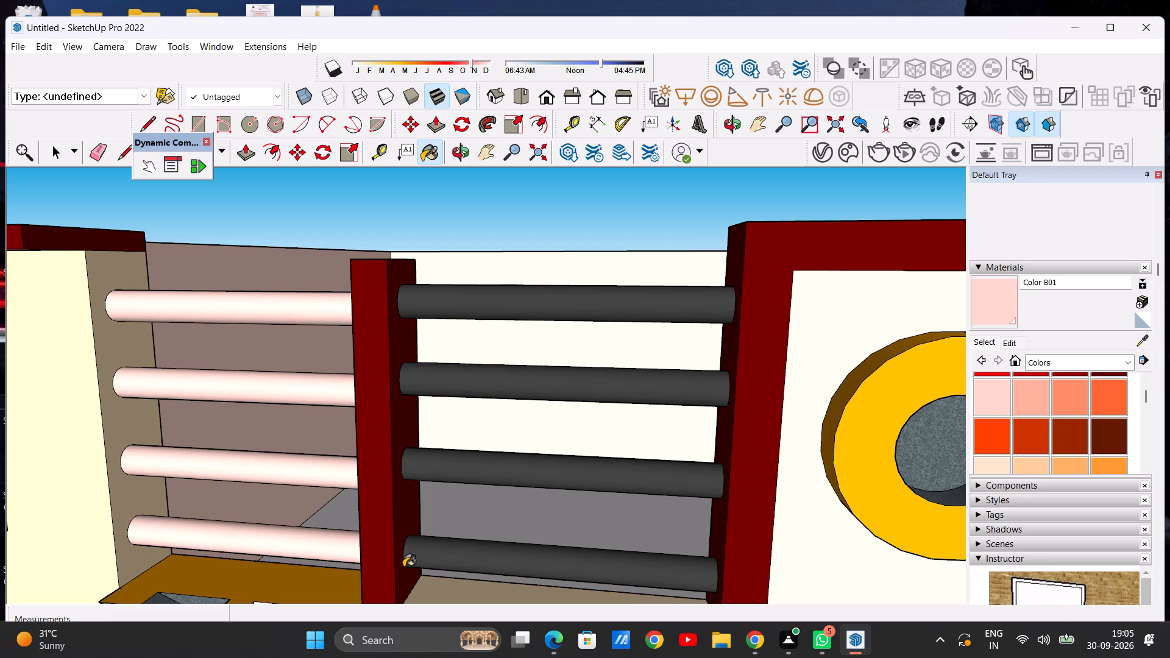
left_click(427, 565)
left_click(433, 472)
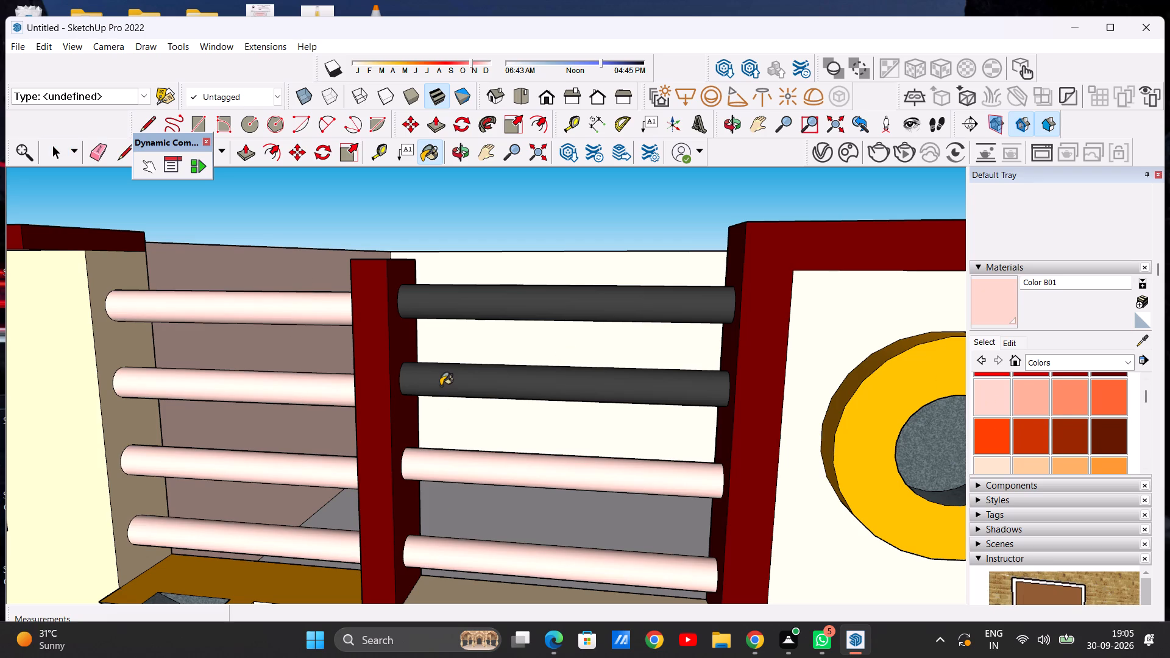
left_click(441, 386)
left_click(470, 284)
scroll(420, 314, "down", 7)
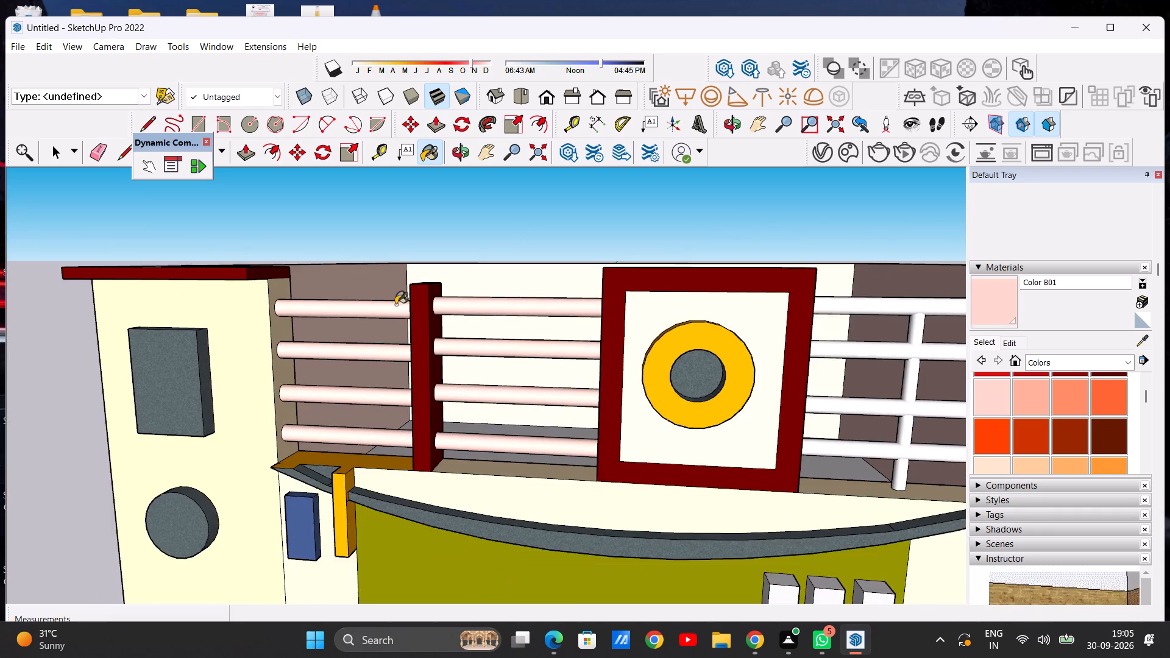
Paint the four horizontal railing pipes and the vertical pipe between the circular emblem and the right tower with Color B01.
scroll(394, 303, "up", 1)
middle_click_drag(393, 312, 425, 310)
scroll(406, 357, "down", 9)
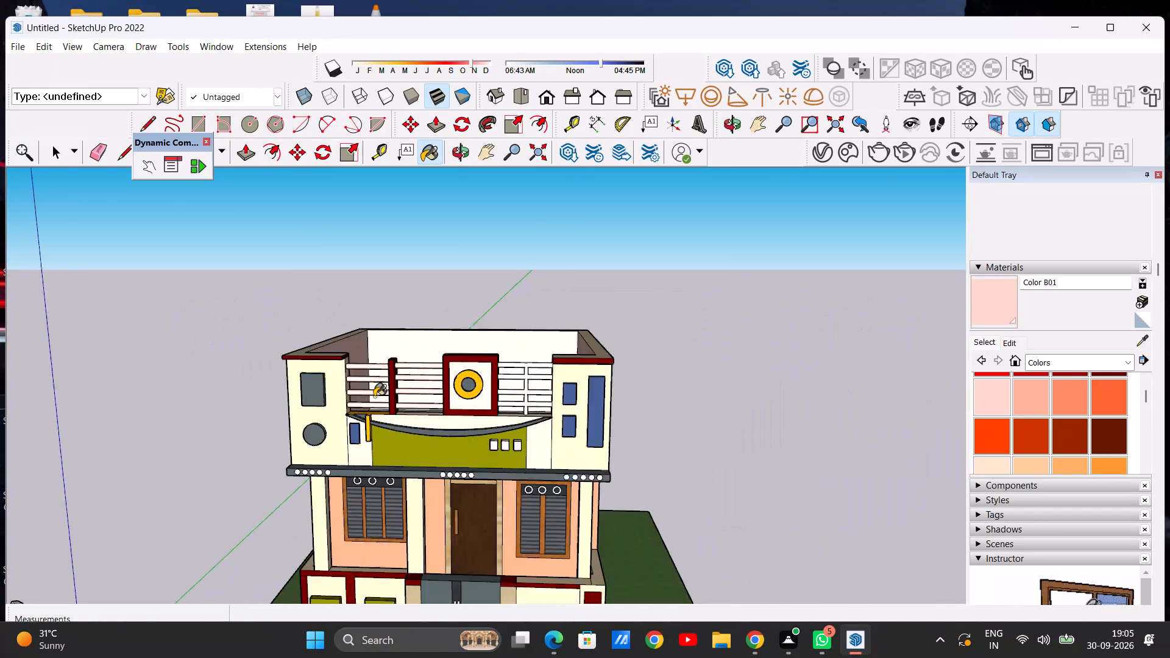
scroll(374, 397, "down", 7)
scroll(450, 393, "up", 20)
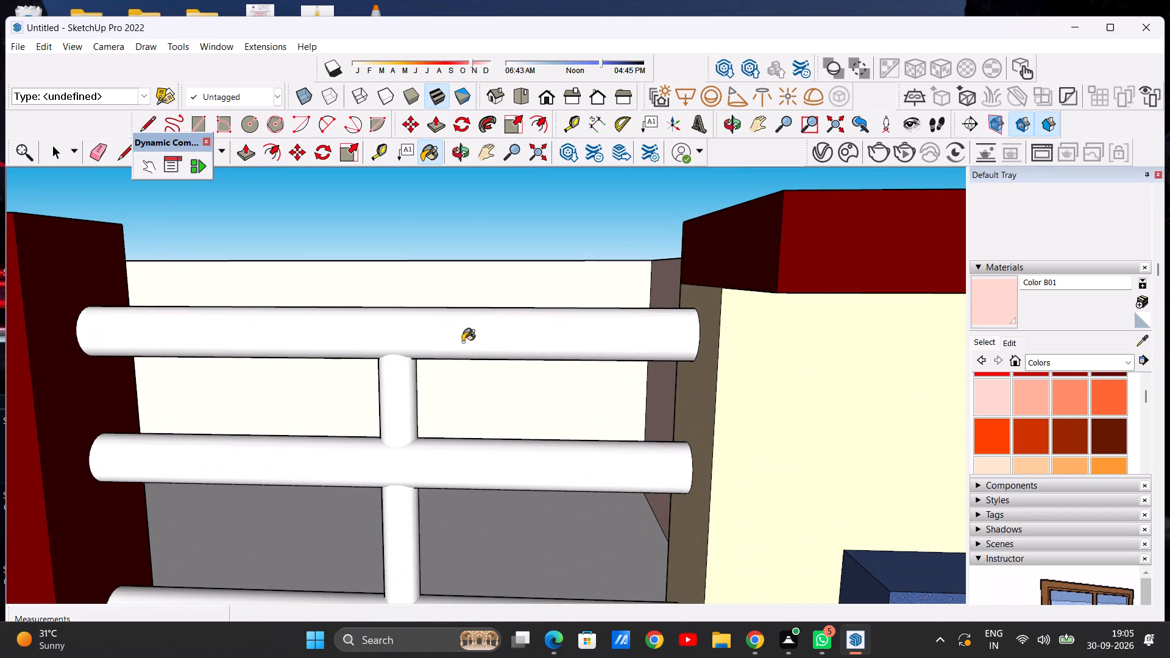
left_click(463, 342)
left_click(403, 384)
left_click(432, 464)
scroll(448, 358, "down", 8)
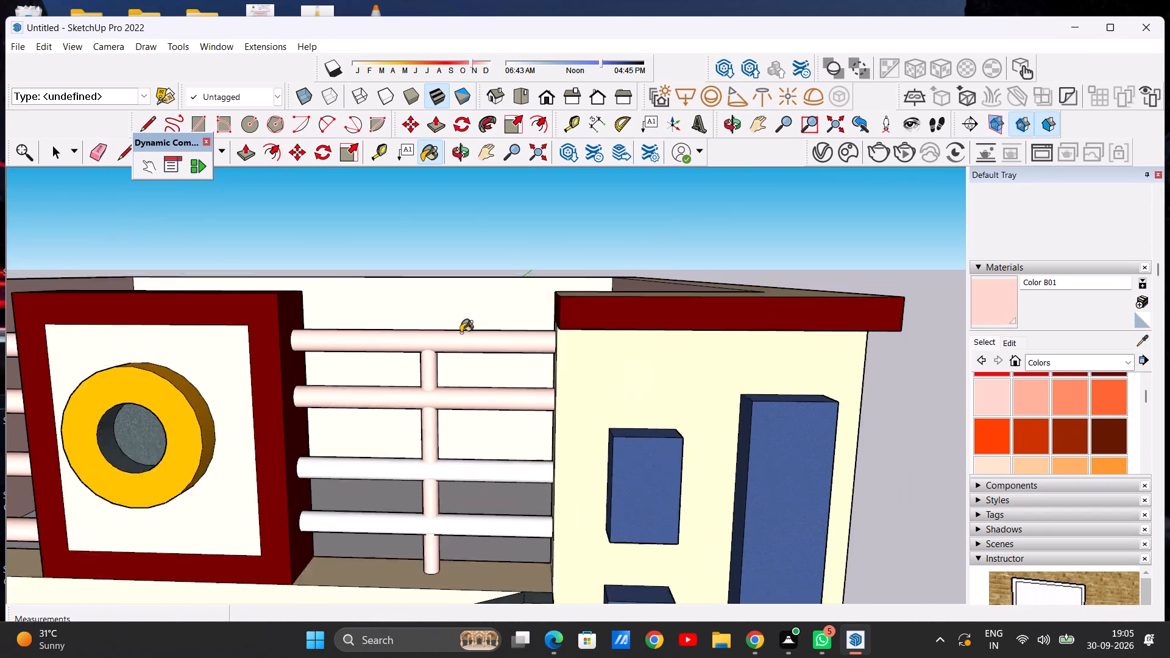
scroll(461, 333, "down", 2)
scroll(470, 473, "up", 7)
scroll(490, 420, "down", 6)
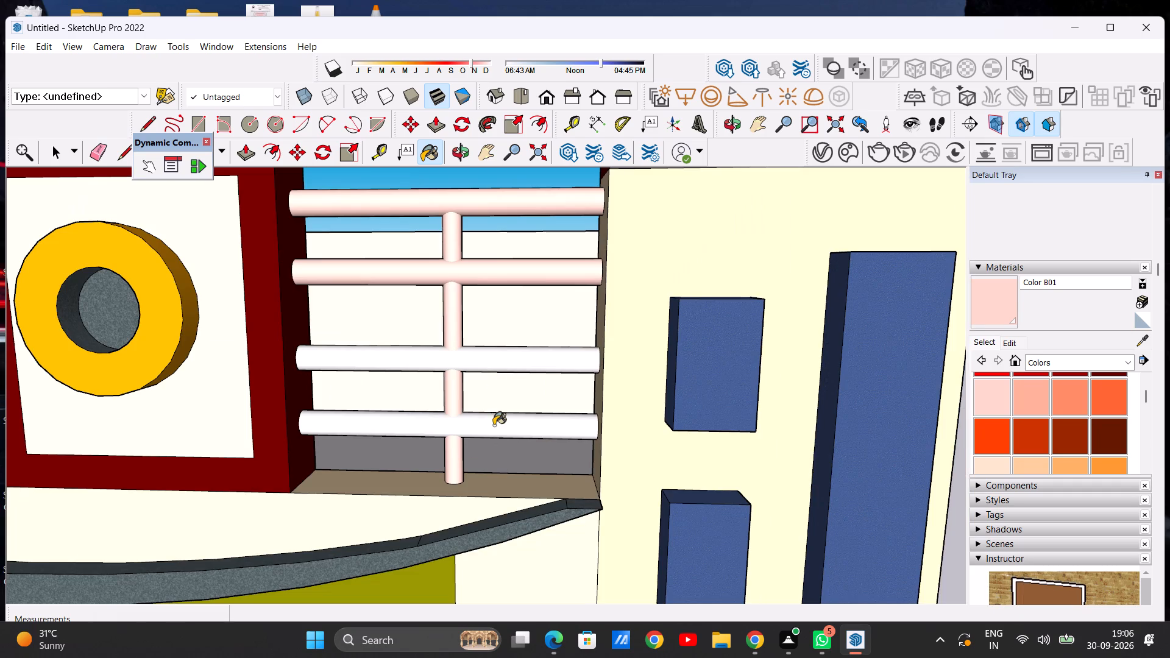
left_click(494, 425)
left_click(512, 361)
scroll(530, 381, "down", 13)
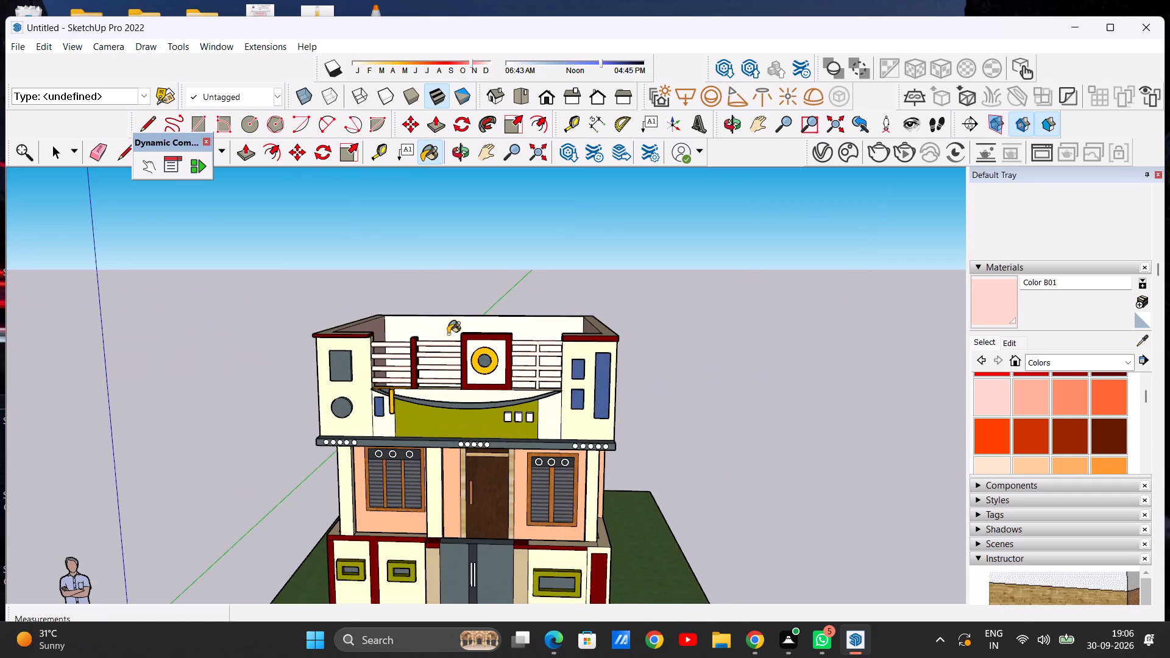
scroll(417, 392, "up", 8)
Paint the front faces of the three small white blocks on the olive facade panel with Color B01.
key("space")
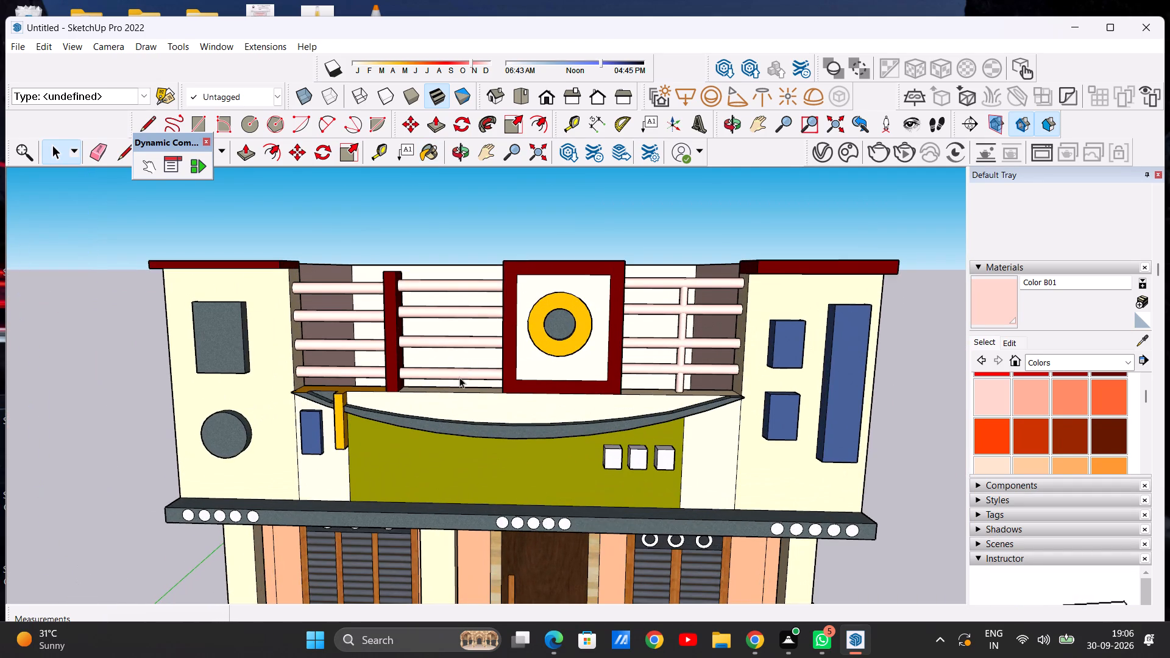
left_click(980, 399)
scroll(604, 469, "up", 7)
left_click(612, 456)
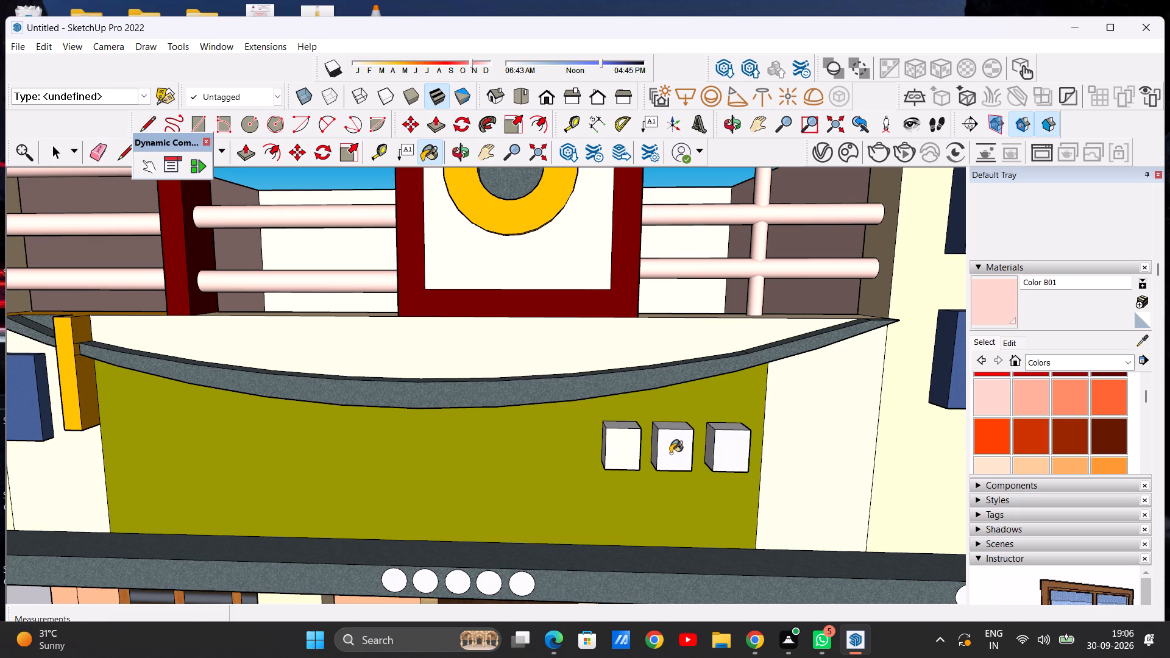
scroll(619, 454, "up", 7)
left_click(636, 449)
left_click(717, 449)
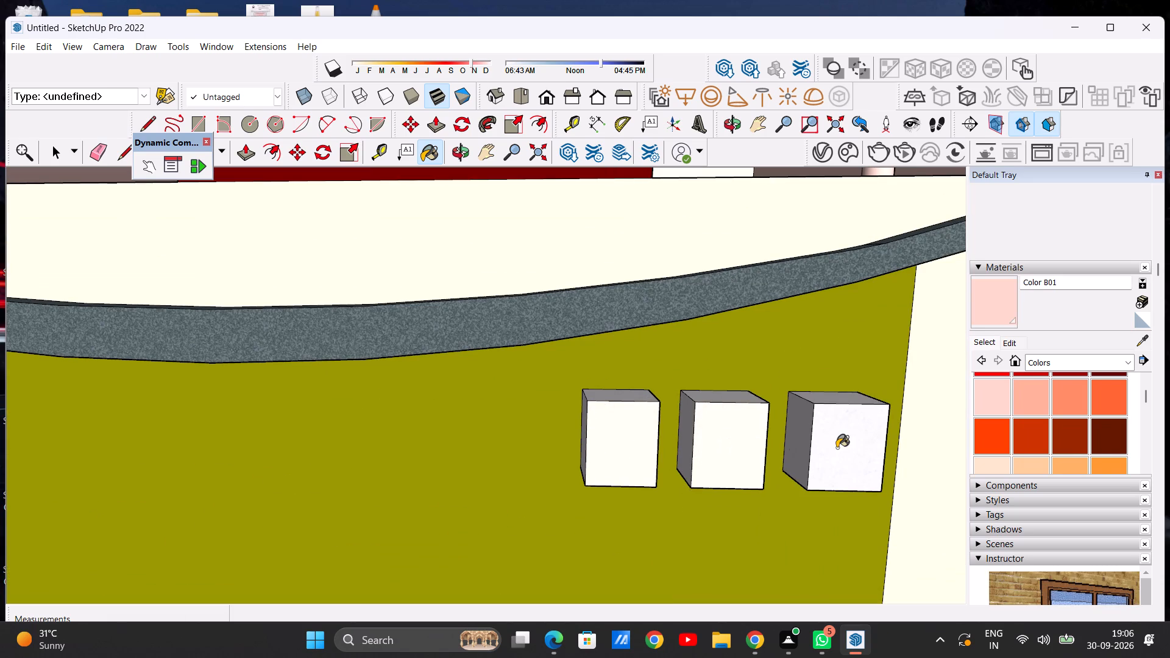
left_click(837, 448)
scroll(642, 438, "down", 20)
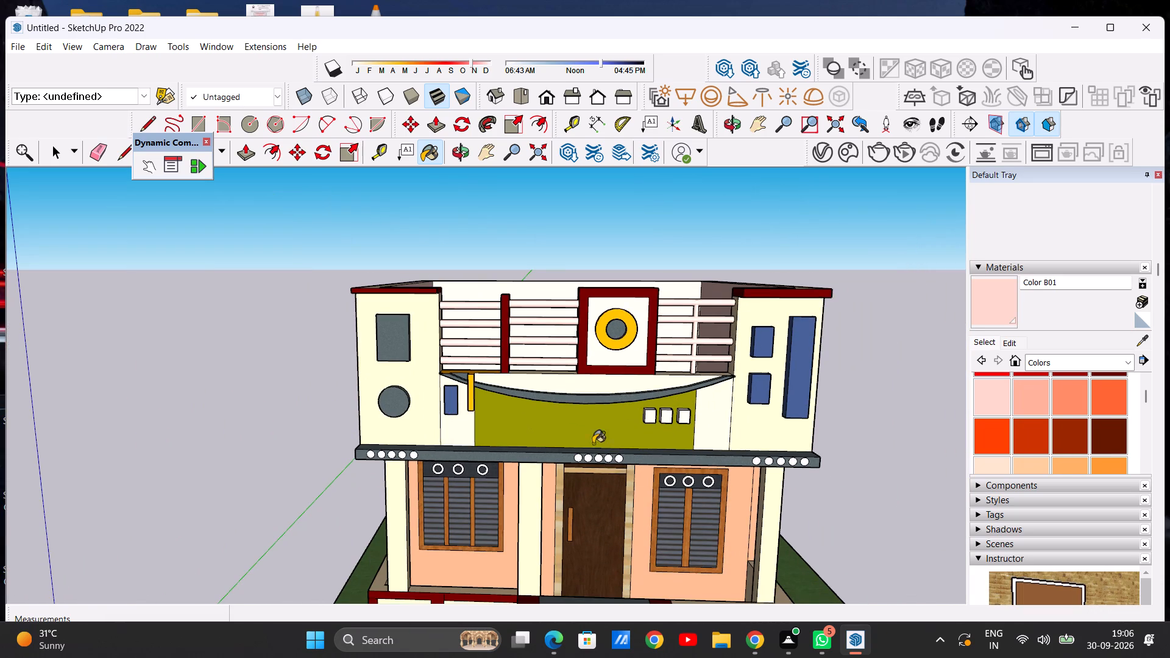
Paint the outer side face of the rightmost small block on the olive panel with Color B01.
middle_click_drag(659, 469, 904, 422)
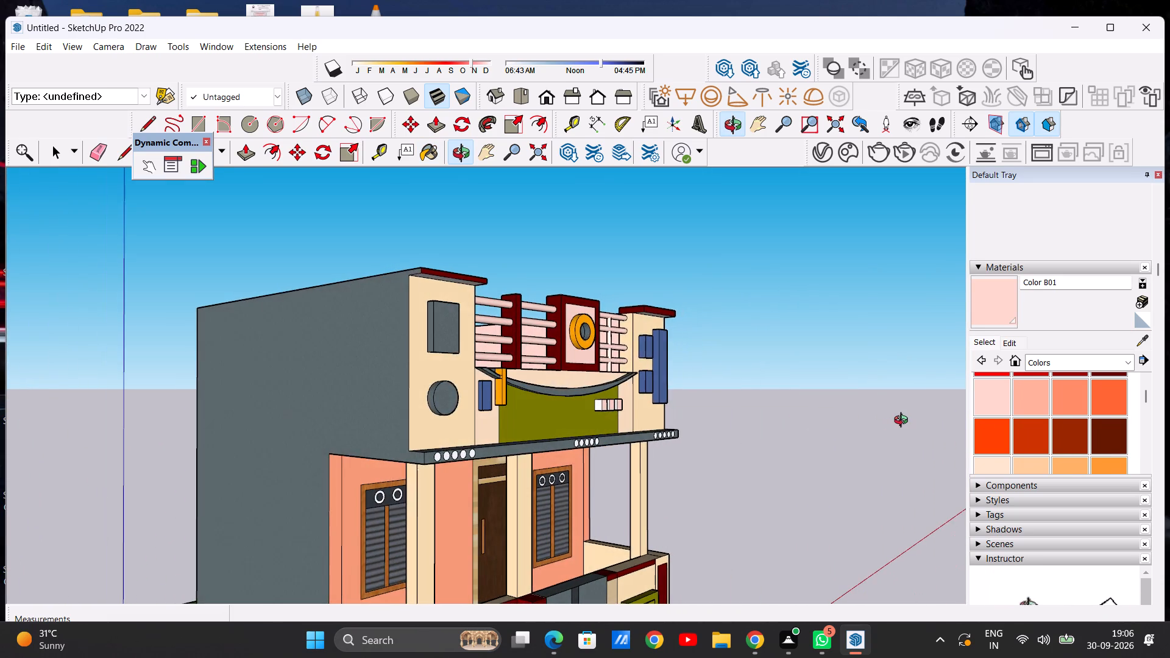
middle_click_drag(904, 422, 316, 456)
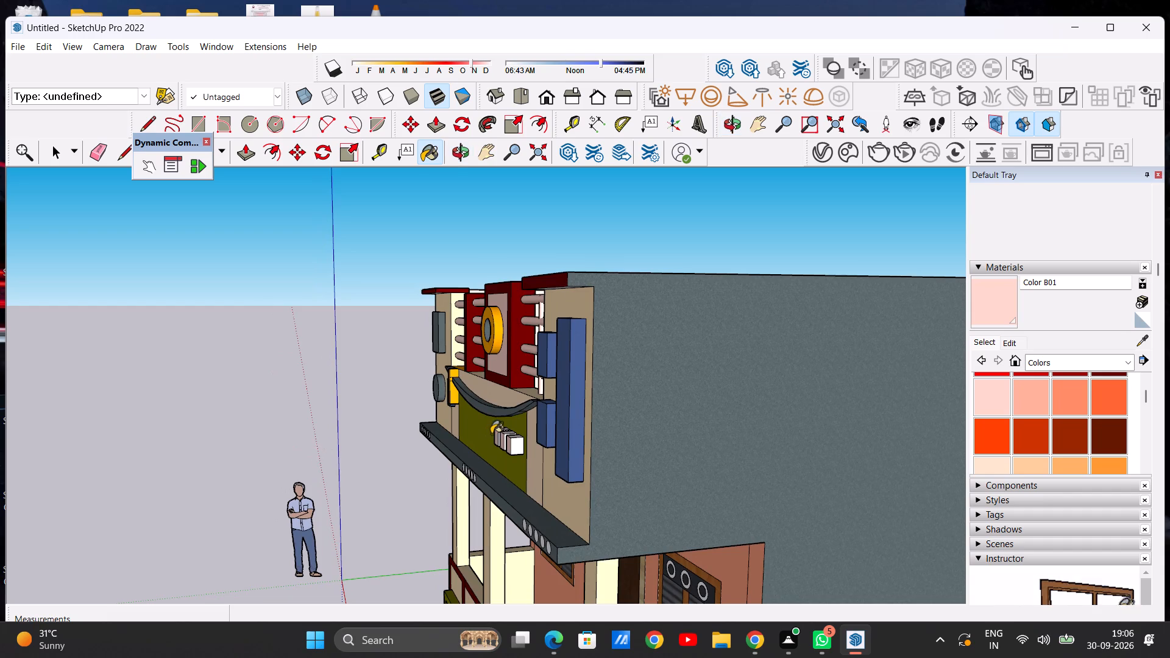
scroll(510, 459, "up", 12)
left_click(514, 428)
left_click(500, 379)
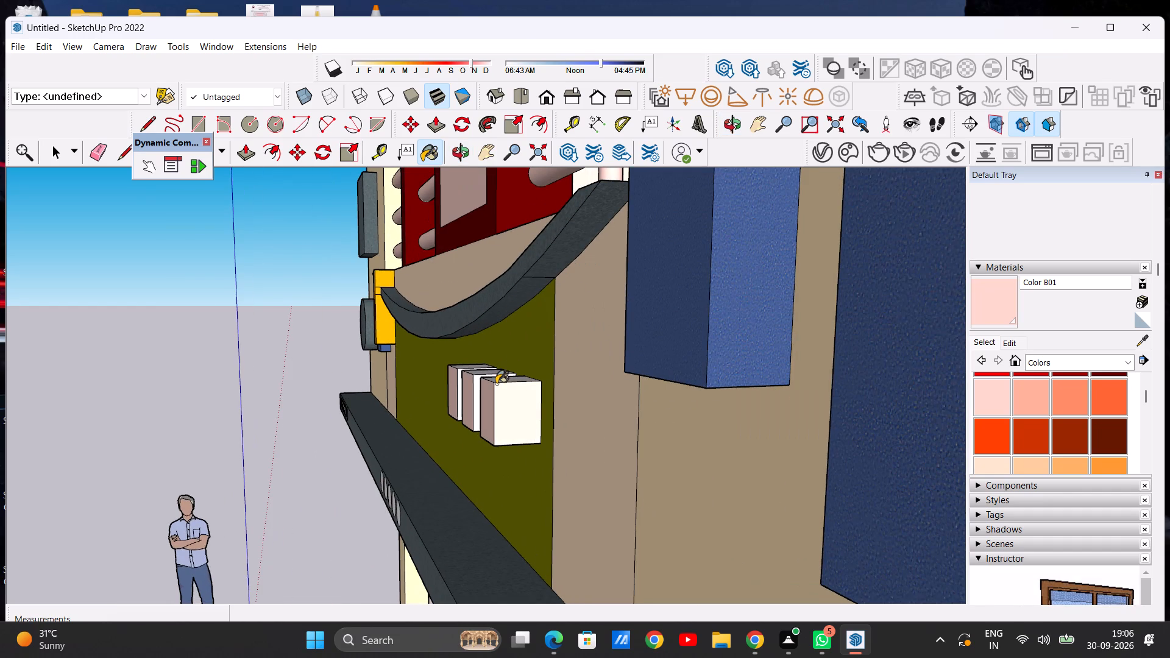
left_click(497, 384)
Paint the top faces of all three small blocks on the olive panel with Color B01.
middle_click_drag(486, 384, 520, 447)
scroll(520, 443, "up", 6)
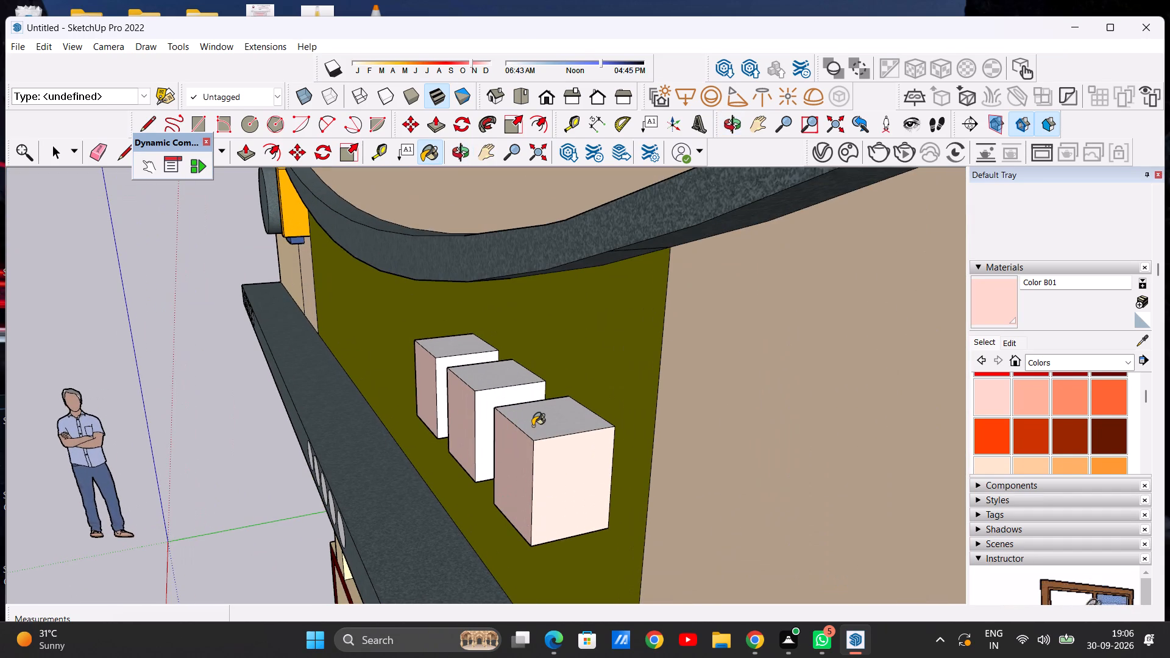
left_click(533, 426)
left_click(497, 368)
left_click(450, 343)
scroll(505, 412, "down", 7)
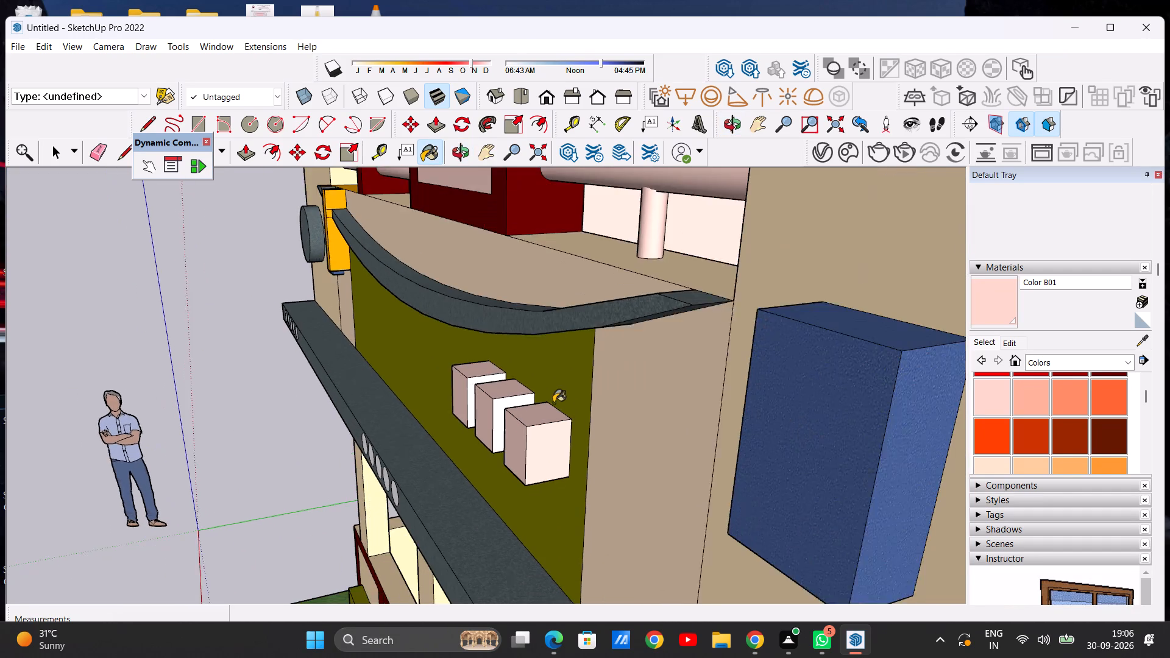
Paint the left side faces of the three small blocks on the olive panel with Color B01.
middle_click_drag(463, 416, 907, 416)
scroll(705, 355, "up", 5)
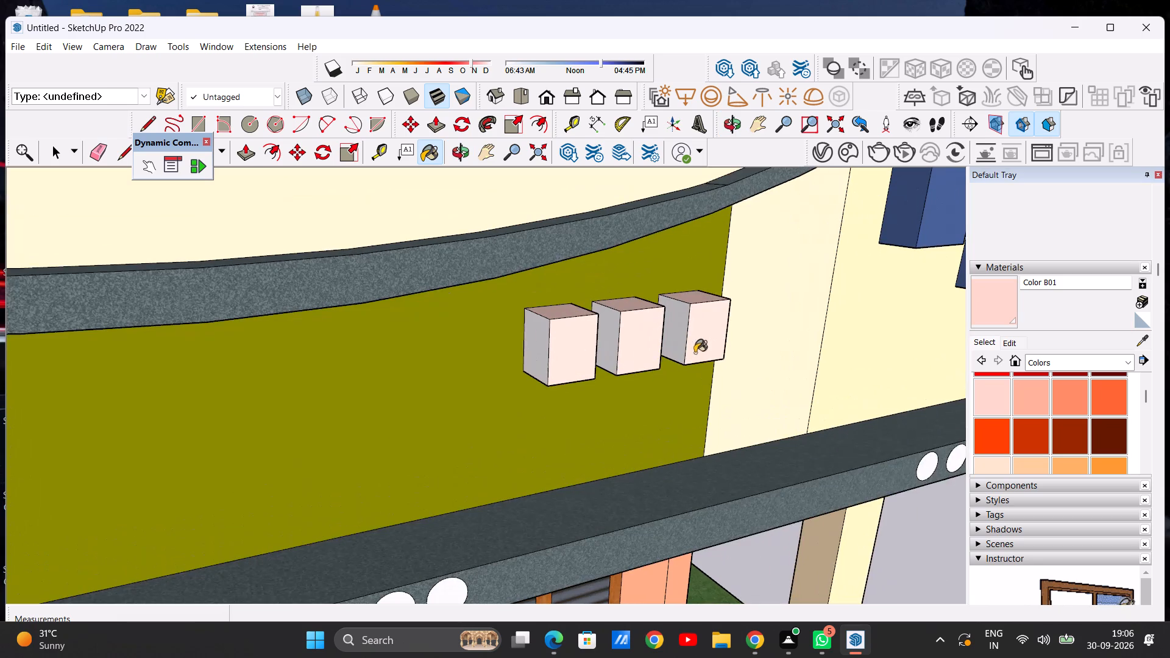
scroll(675, 343, "up", 7)
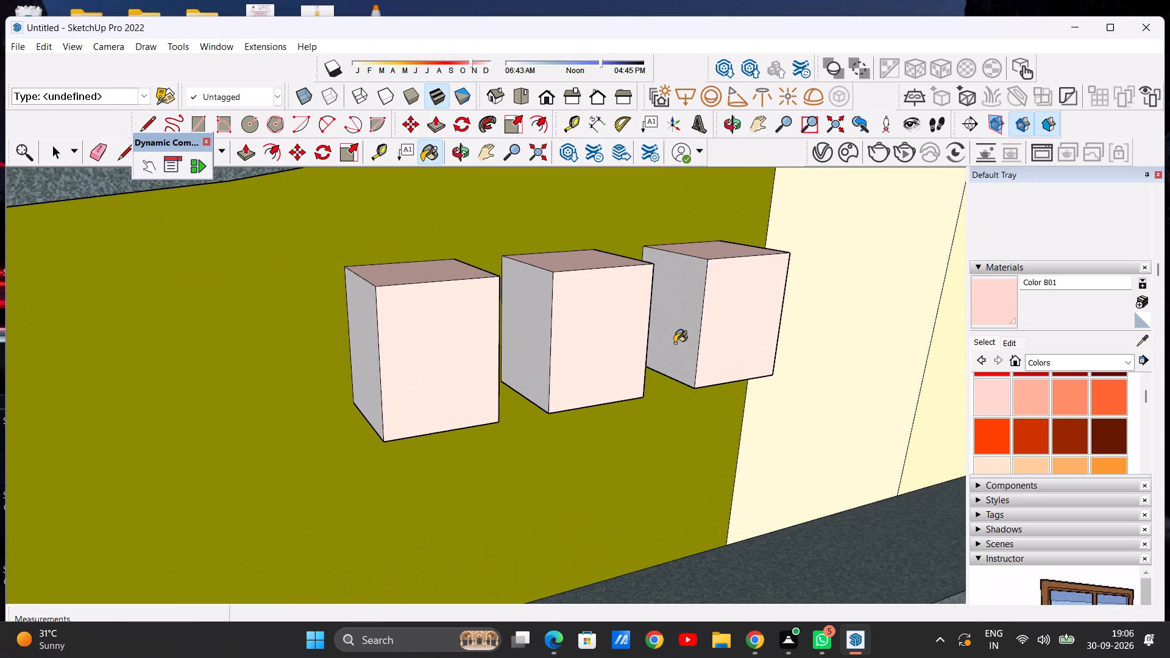
left_click(675, 339)
scroll(523, 317, "up", 6)
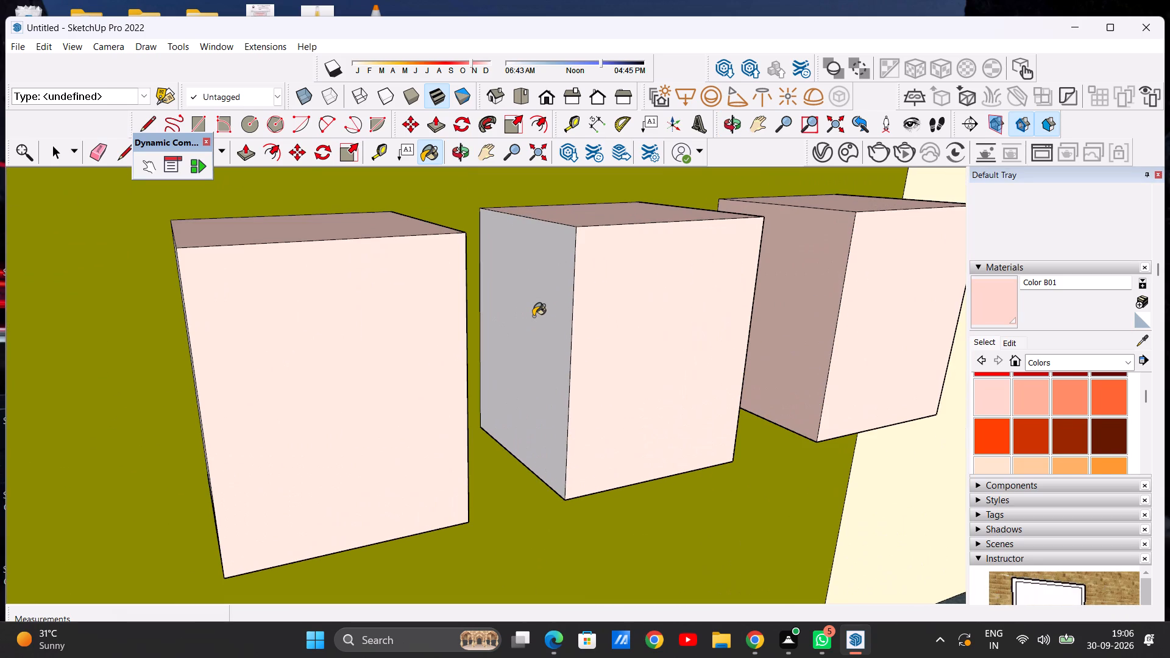
left_click(533, 316)
scroll(553, 313, "down", 6)
scroll(357, 314, "up", 7)
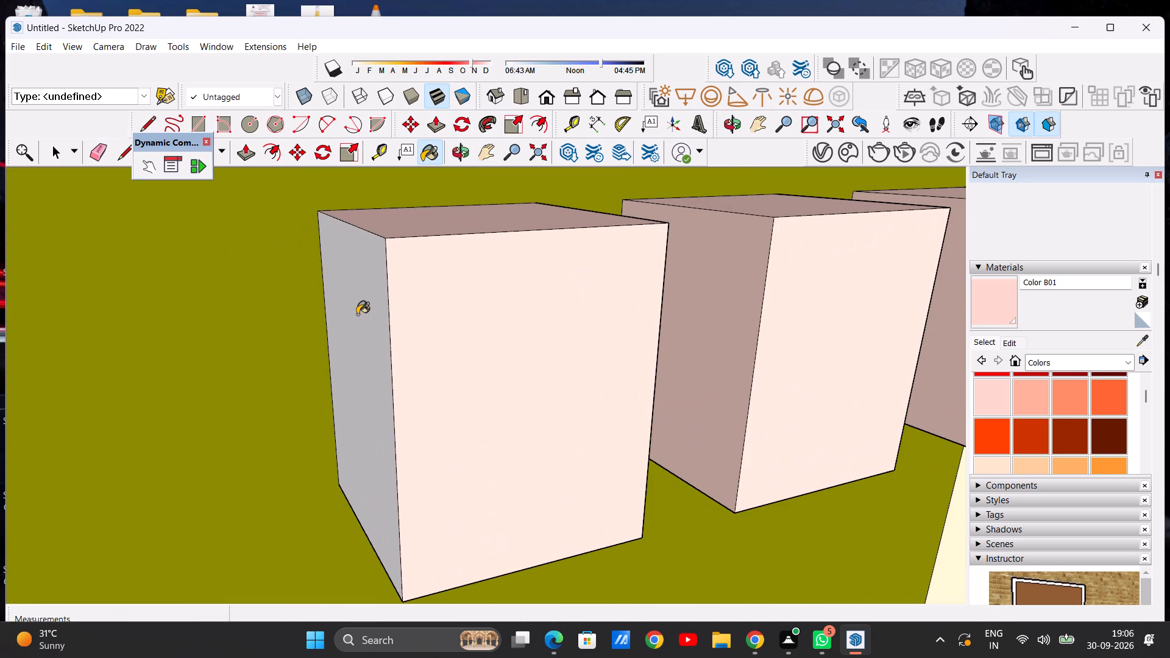
left_click(357, 314)
left_click(524, 320)
scroll(420, 326, "down", 8)
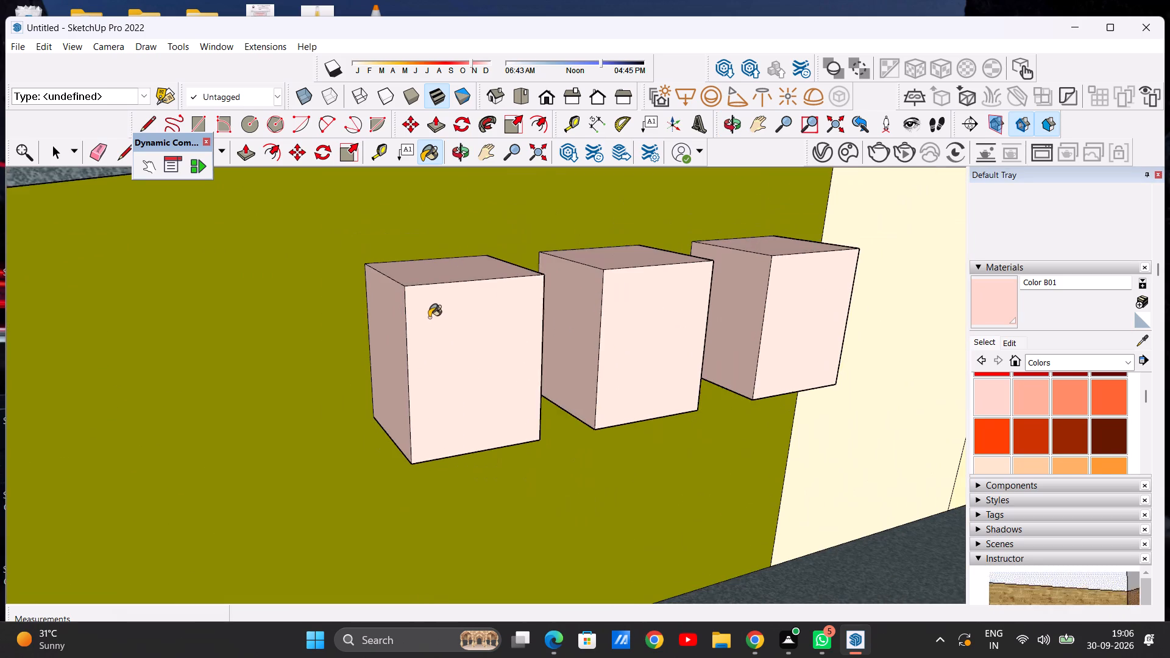
Paint the undersides of the three small blocks on the olive panel with Color B01.
scroll(429, 317, "down", 10)
middle_click_drag(572, 399, 534, 311)
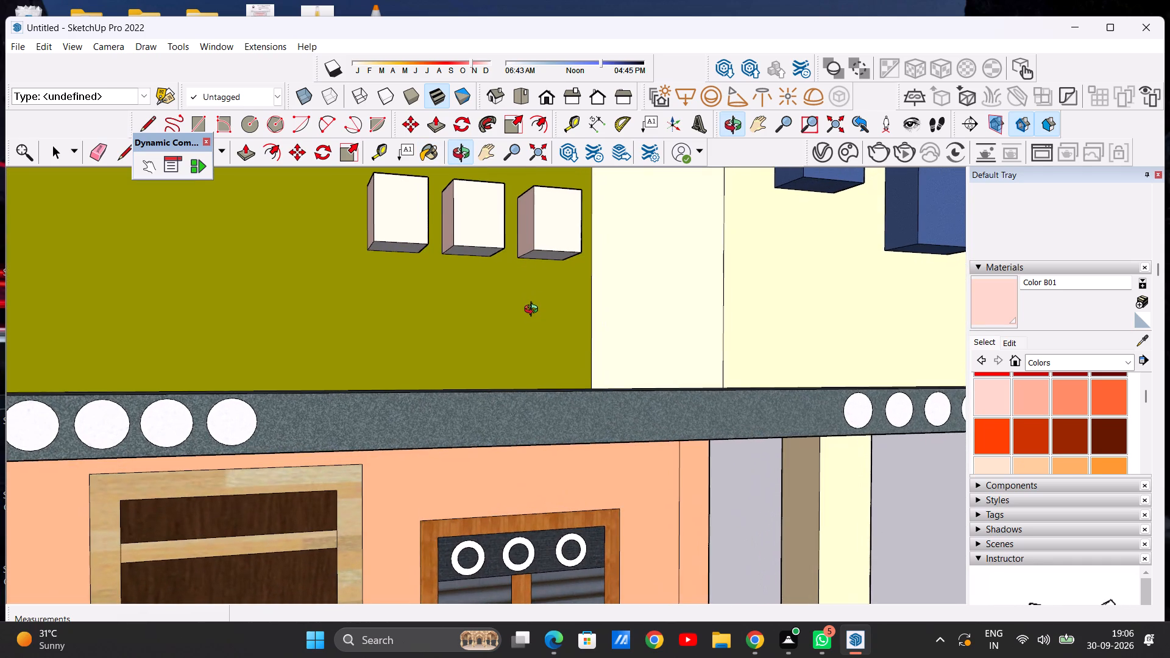
middle_click_drag(534, 311, 496, 235)
scroll(500, 244, "up", 1)
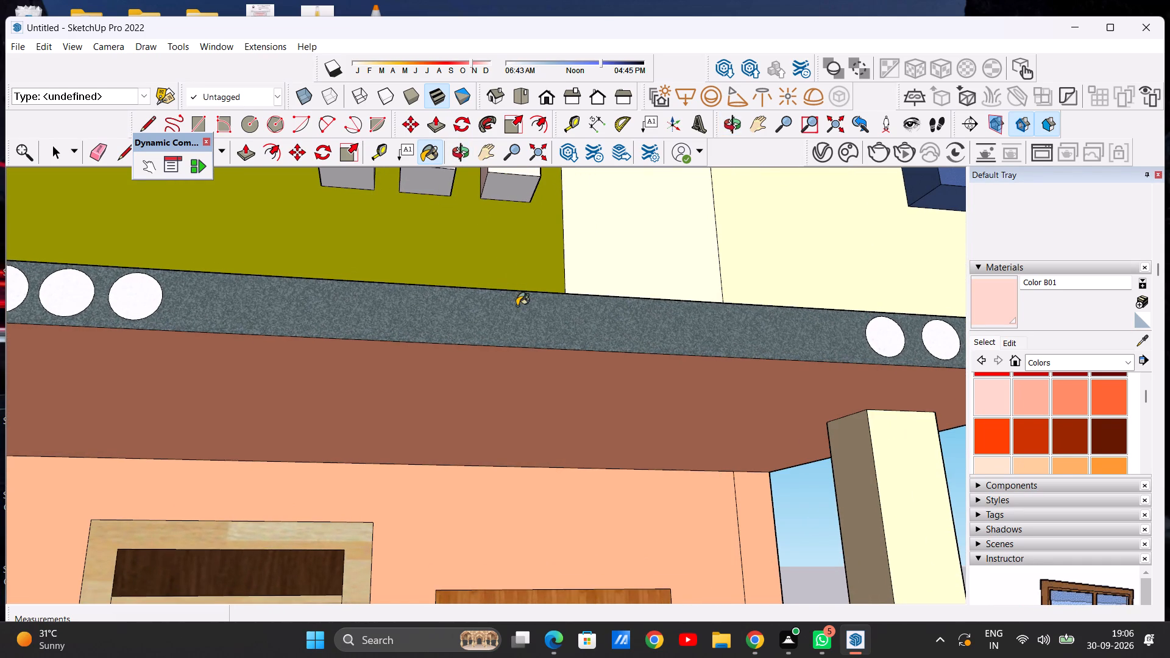
scroll(517, 309, "down", 6)
scroll(450, 207, "up", 13)
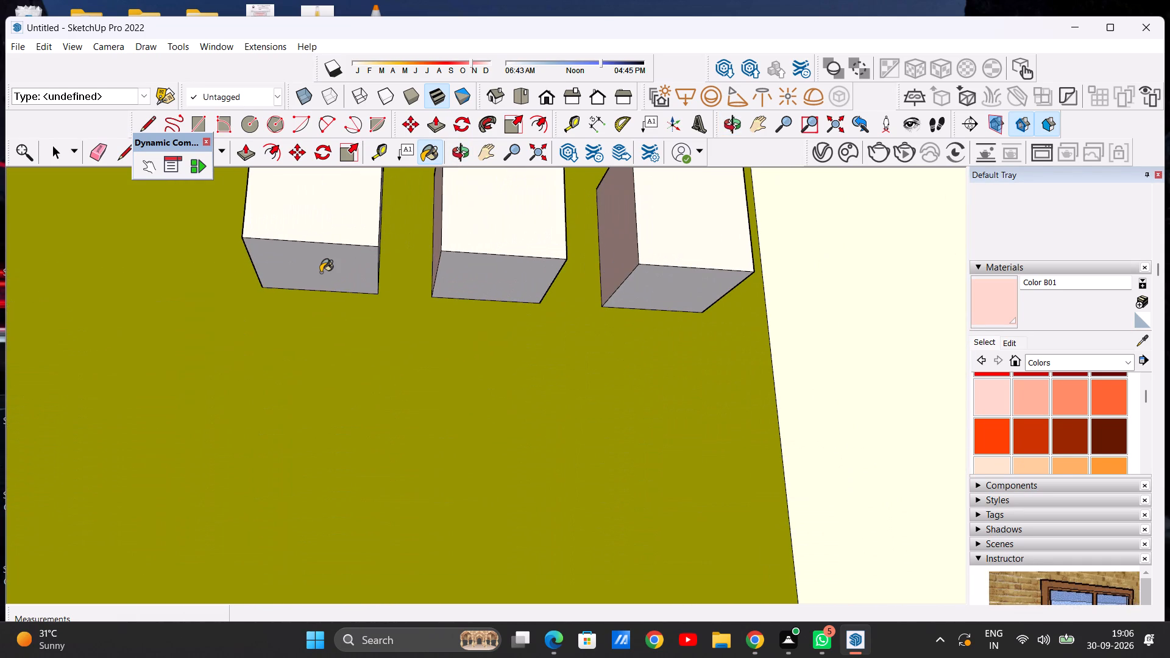
left_click(321, 272)
left_click(472, 280)
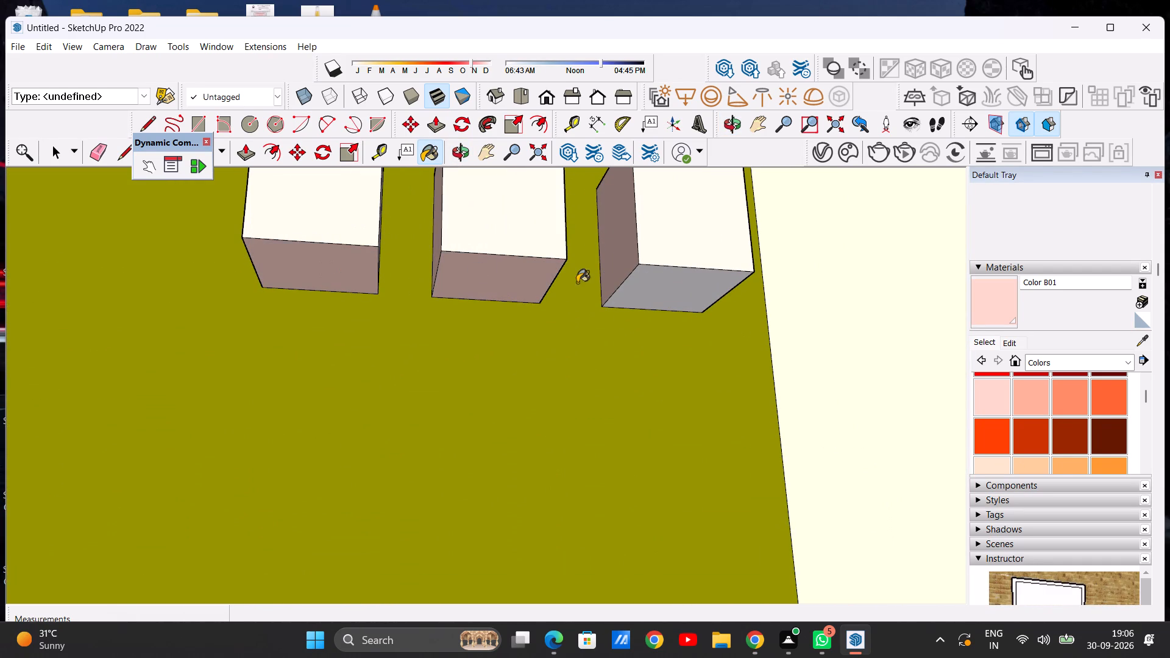
left_click(678, 288)
scroll(561, 293, "down", 20)
scroll(561, 293, "down", 1)
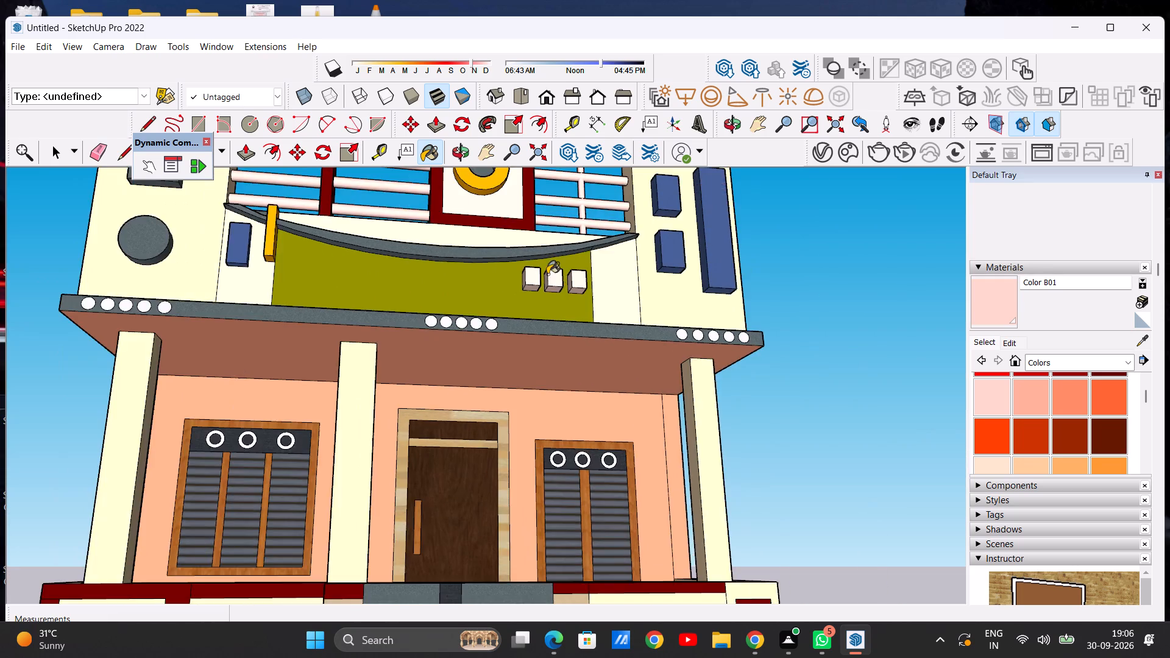
Reapply Color B01 to the front faces of the three small blocks, and leave the Paint Bucket tool.
middle_click_drag(545, 274, 461, 381)
scroll(491, 287, "up", 13)
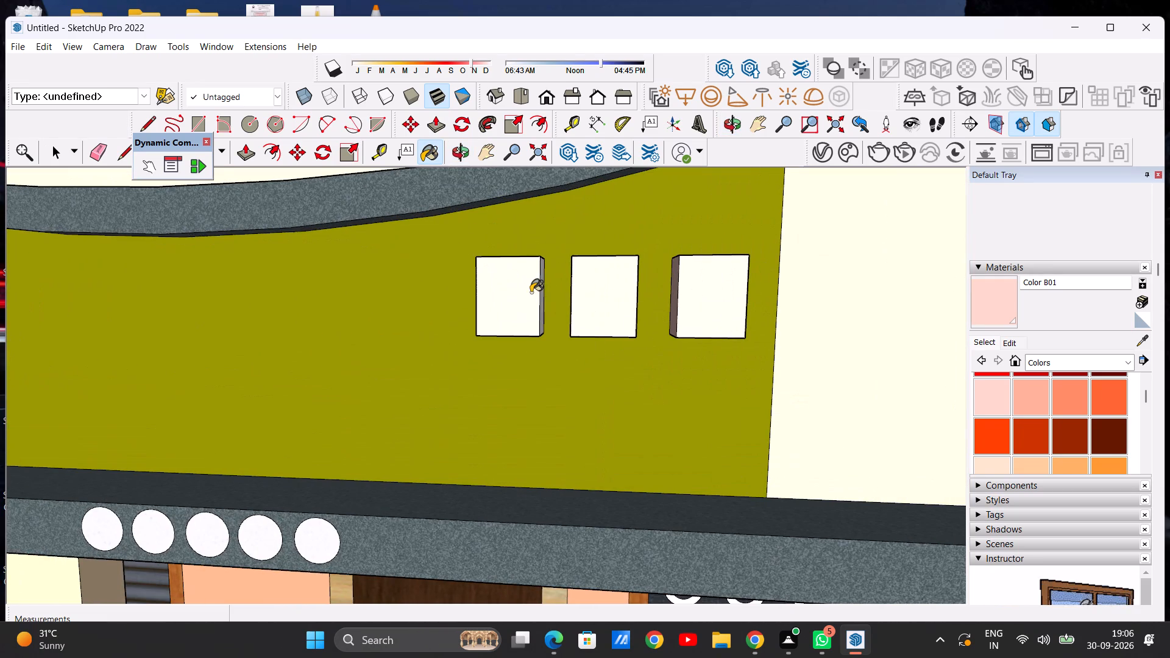
left_click(514, 294)
left_click(596, 298)
left_click(683, 300)
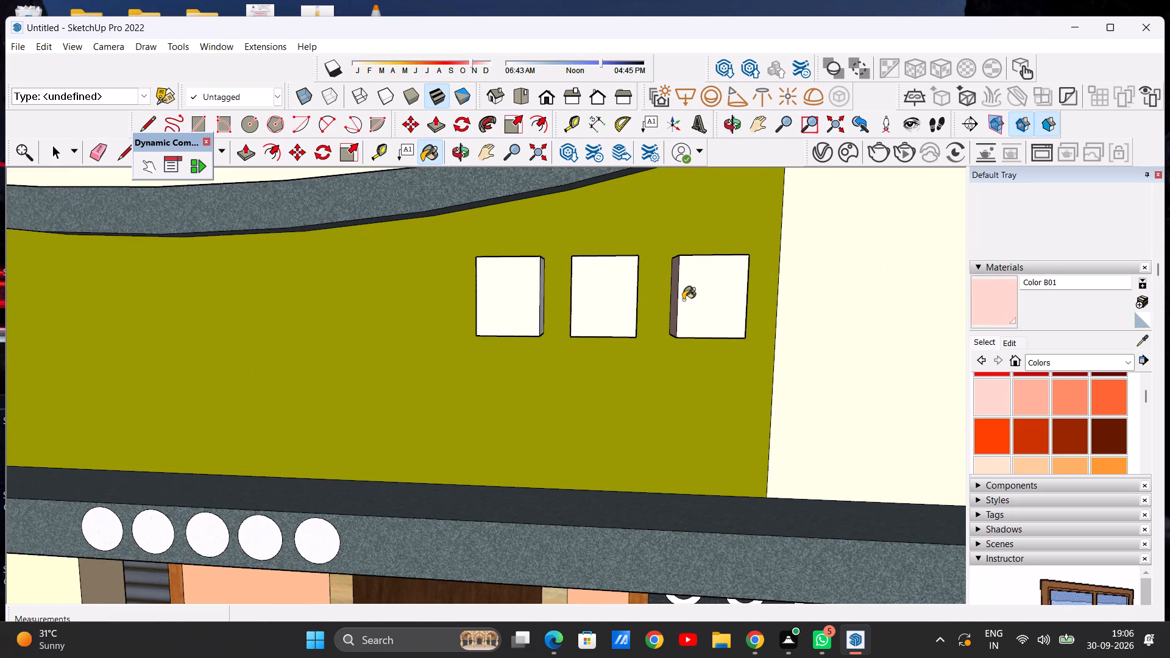
key("space")
Examine the complete front facade of the house from near and far for surfaces still needing colour.
scroll(597, 348, "down", 20)
scroll(597, 348, "down", 1)
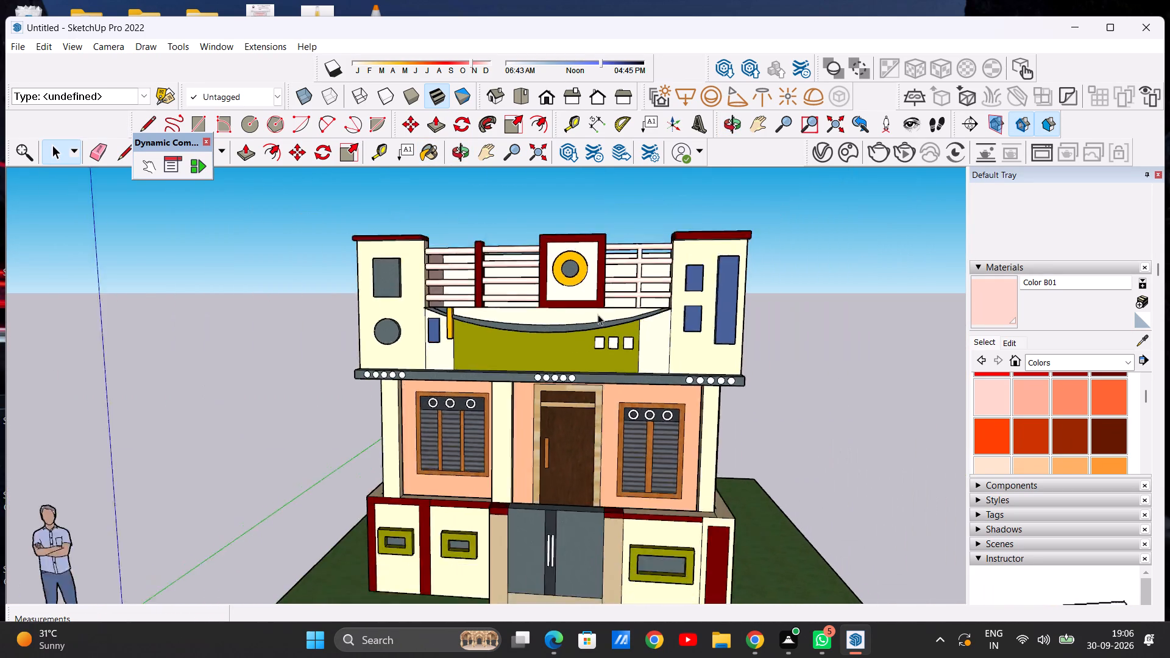
scroll(598, 314, "down", 9)
scroll(608, 352, "up", 9)
scroll(629, 370, "down", 4)
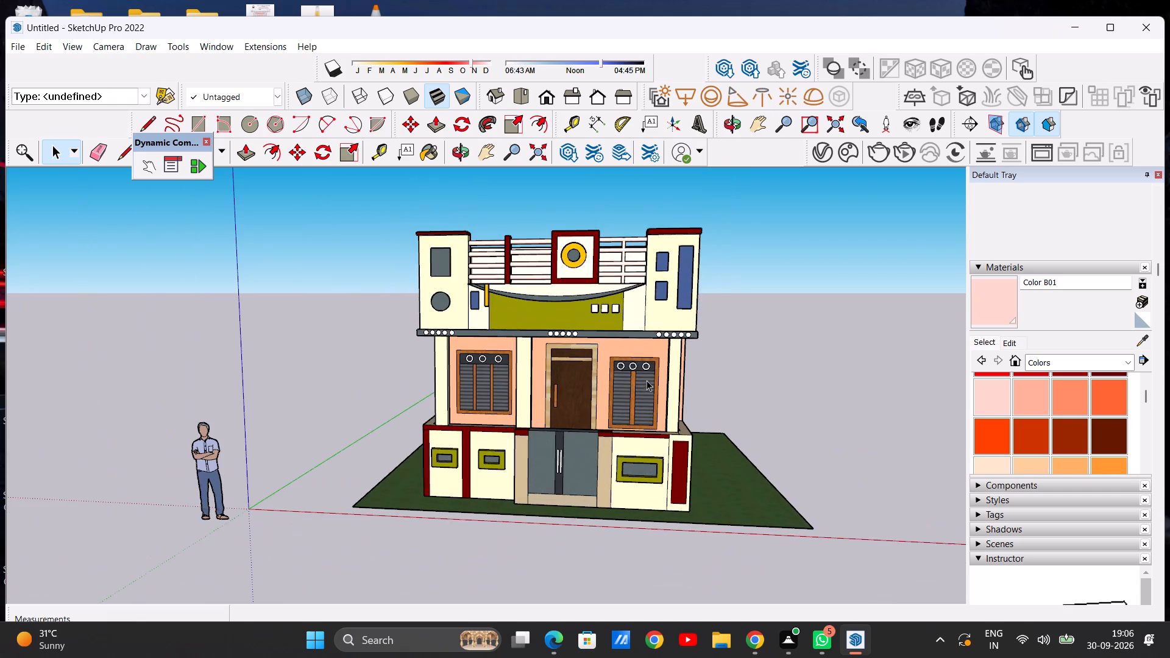
scroll(516, 236, "up", 7)
scroll(516, 236, "down", 4)
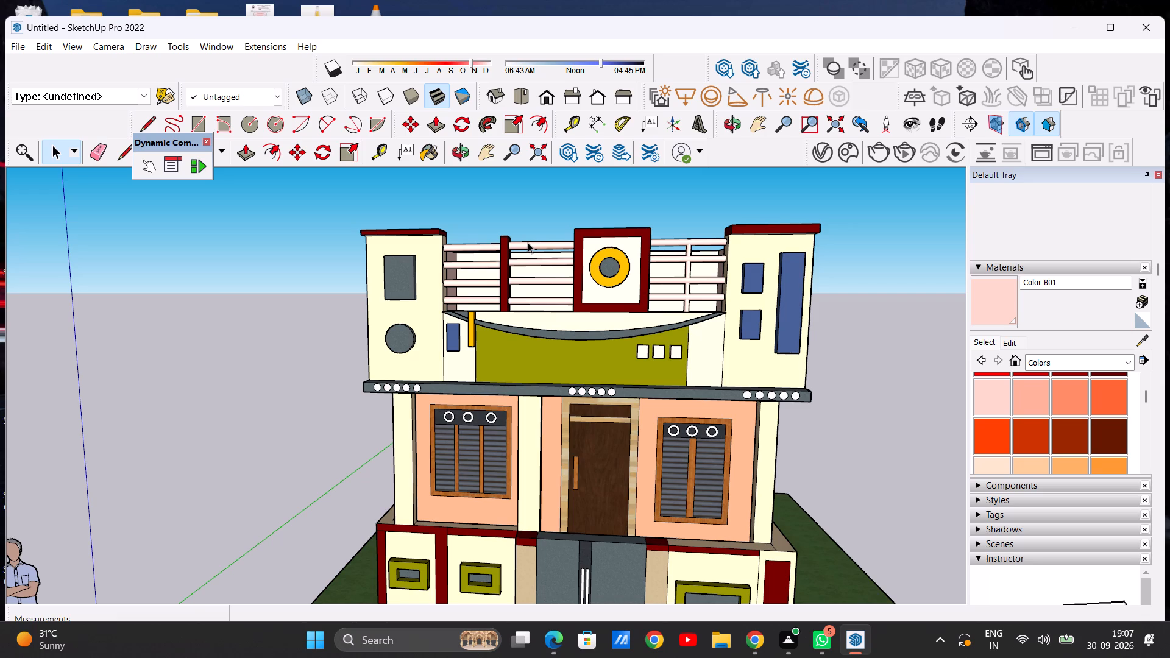
scroll(523, 246, "down", 1)
scroll(511, 359, "down", 6)
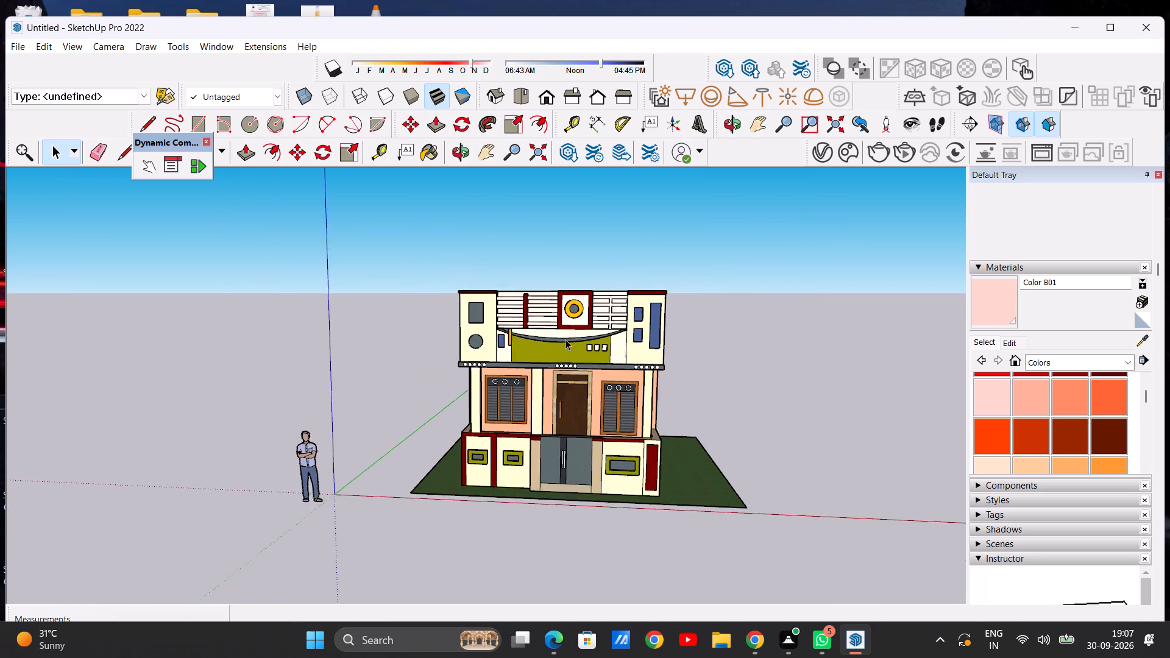
scroll(565, 339, "down", 7)
scroll(595, 413, "up", 8)
Examine the entrance gate, boundary wall and lower facade from frontal and oblique views.
scroll(523, 372, "up", 9)
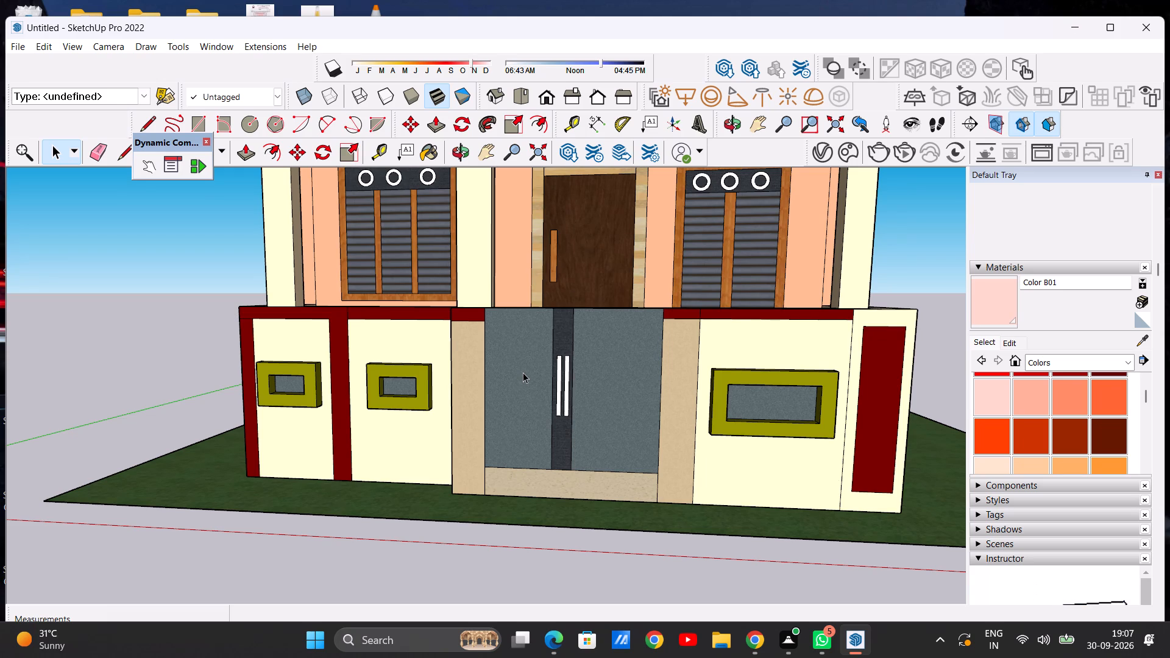
scroll(523, 372, "down", 16)
scroll(508, 340, "up", 8)
middle_click_drag(233, 402, 269, 413)
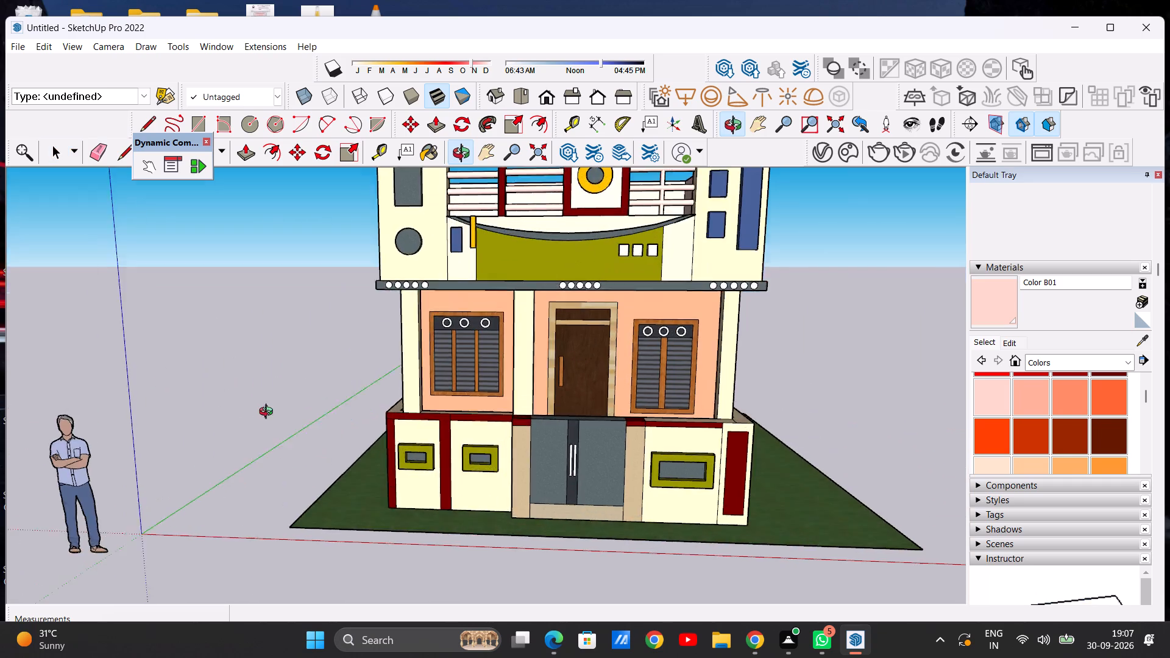
middle_click_drag(269, 413, 170, 449)
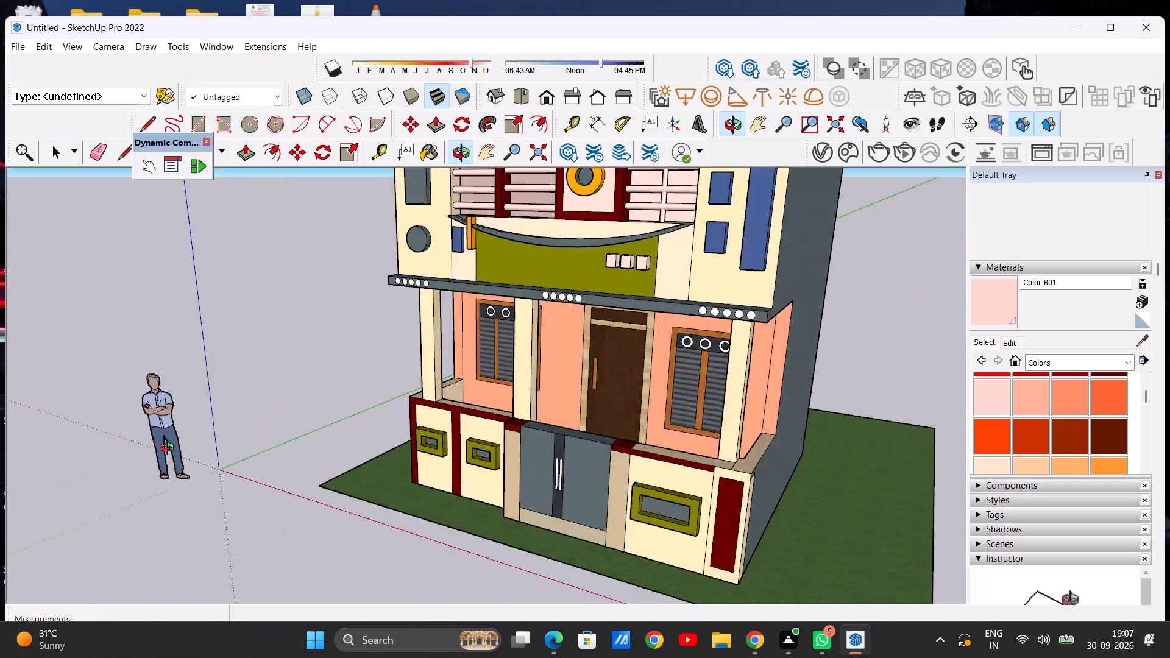
middle_click_drag(170, 449, 288, 433)
scroll(419, 453, "down", 2)
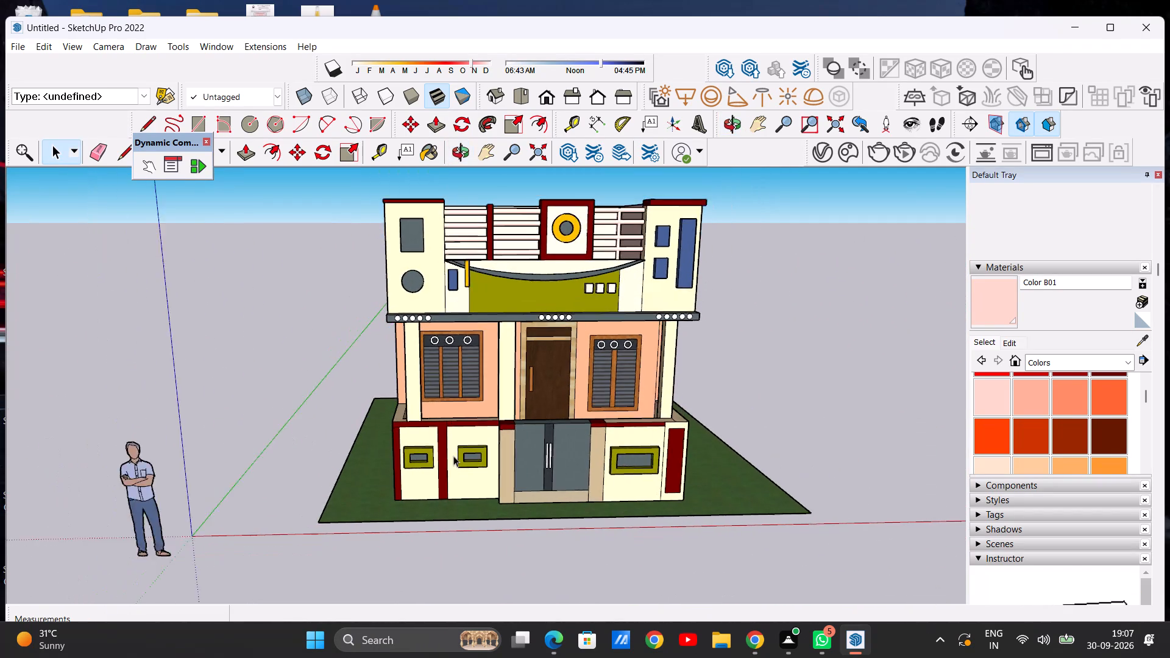
scroll(453, 456, "down", 3)
scroll(505, 473, "up", 8)
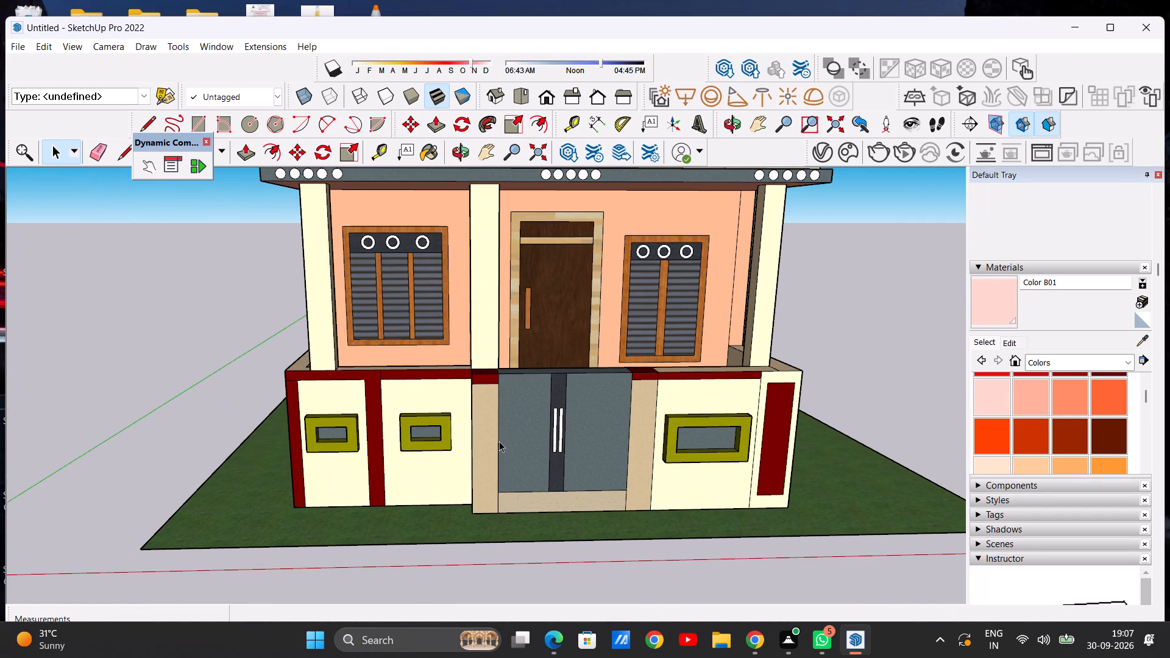
Examine the front facade and open roof terrace from near, far and above for surfaces still needing colour.
scroll(499, 441, "up", 6)
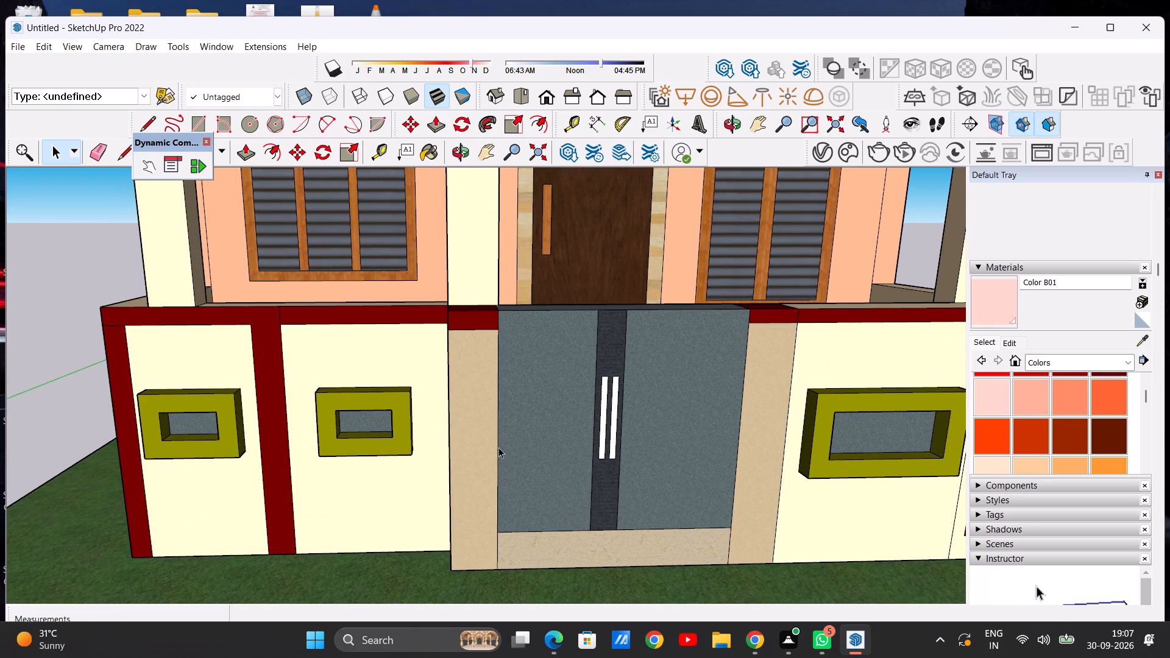
scroll(498, 447, "down", 8)
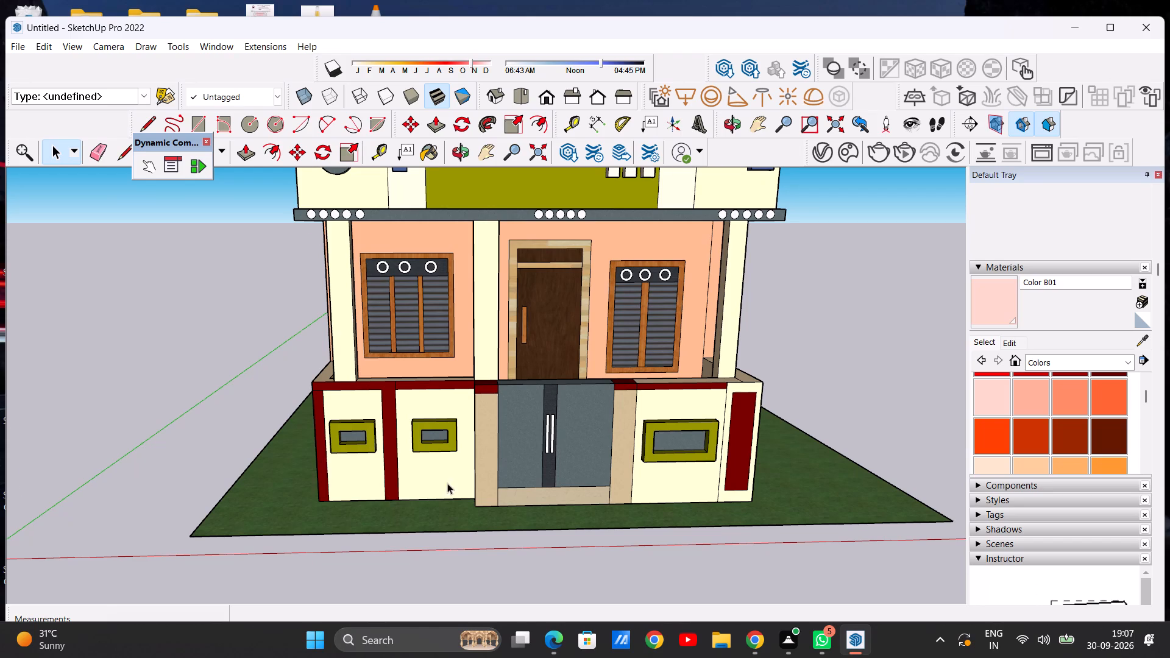
scroll(447, 484, "down", 8)
scroll(490, 326, "up", 7)
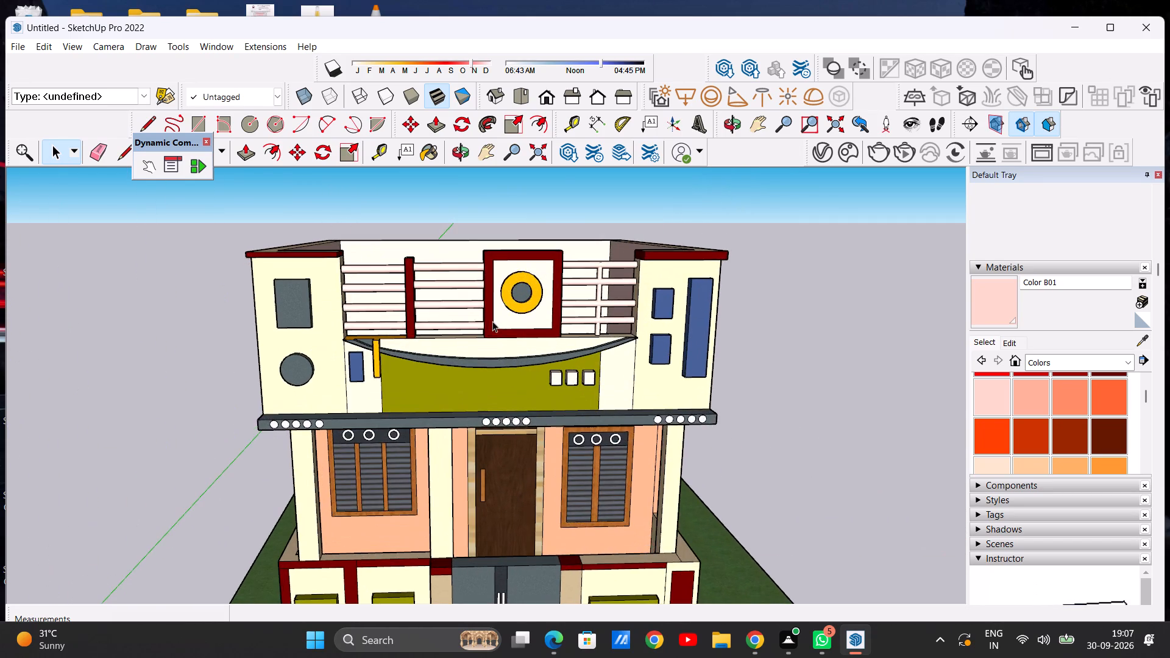
scroll(435, 328, "down", 4)
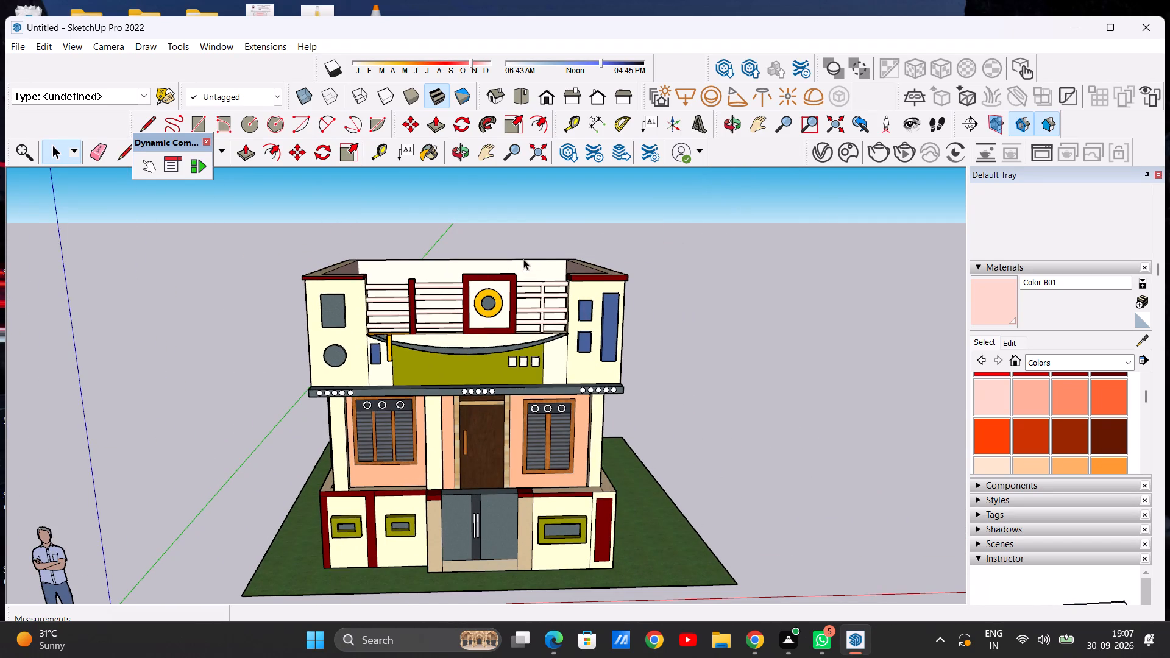
middle_click_drag(523, 259, 565, 301)
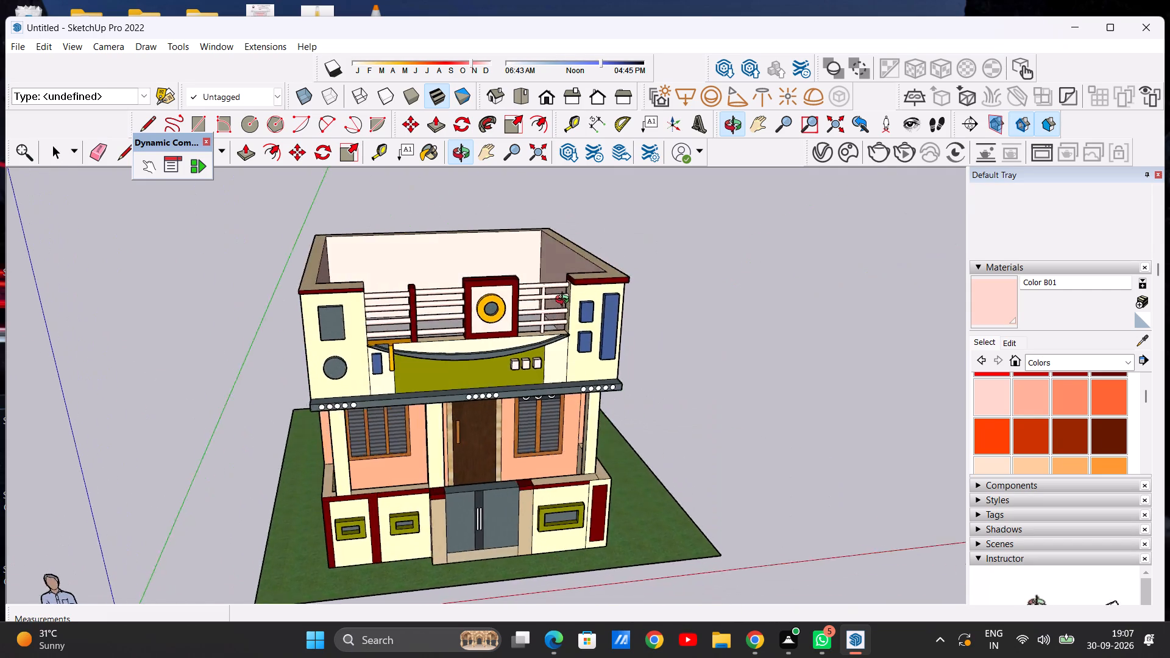
middle_click_drag(565, 301, 470, 412)
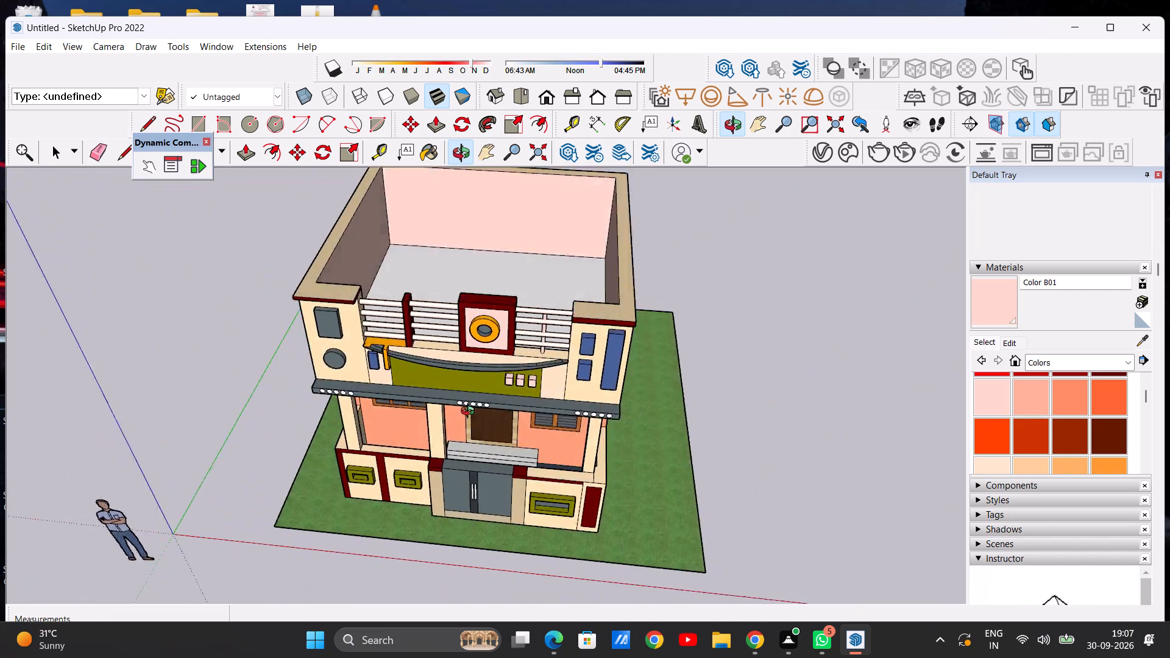
middle_click_drag(470, 412, 480, 278)
scroll(356, 313, "up", 4)
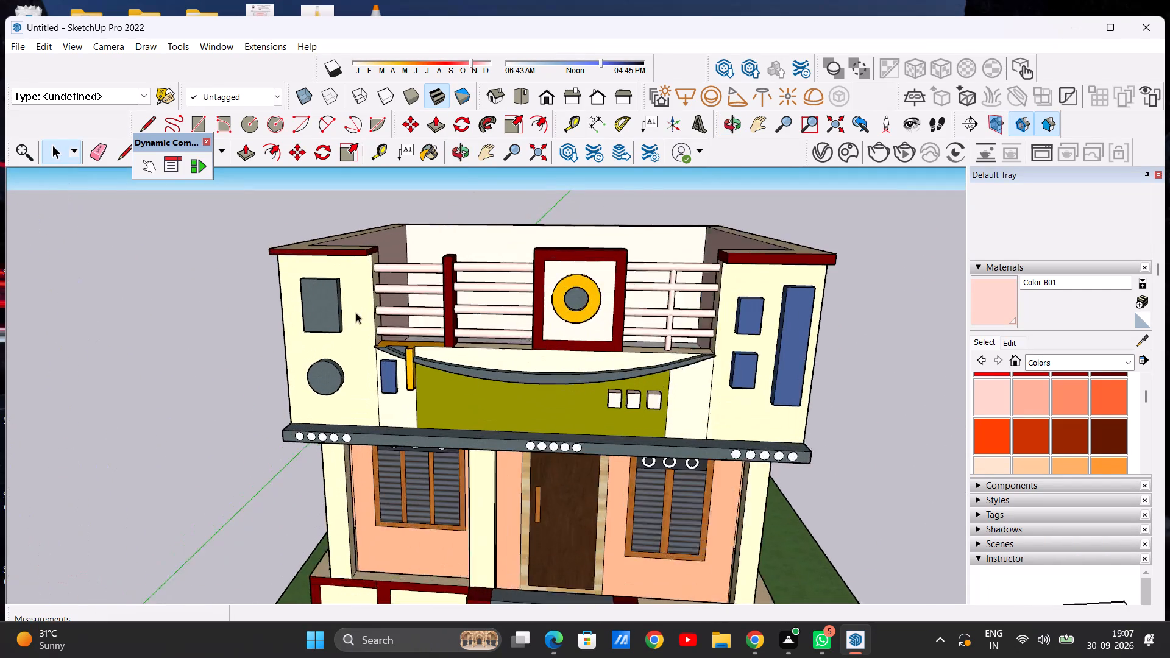
scroll(356, 313, "up", 2)
scroll(420, 285, "up", 14)
scroll(425, 288, "down", 17)
Examine the upper facade details obliquely, and the entrance gate and porch from frontal and raised views.
middle_click_drag(477, 383, 179, 399)
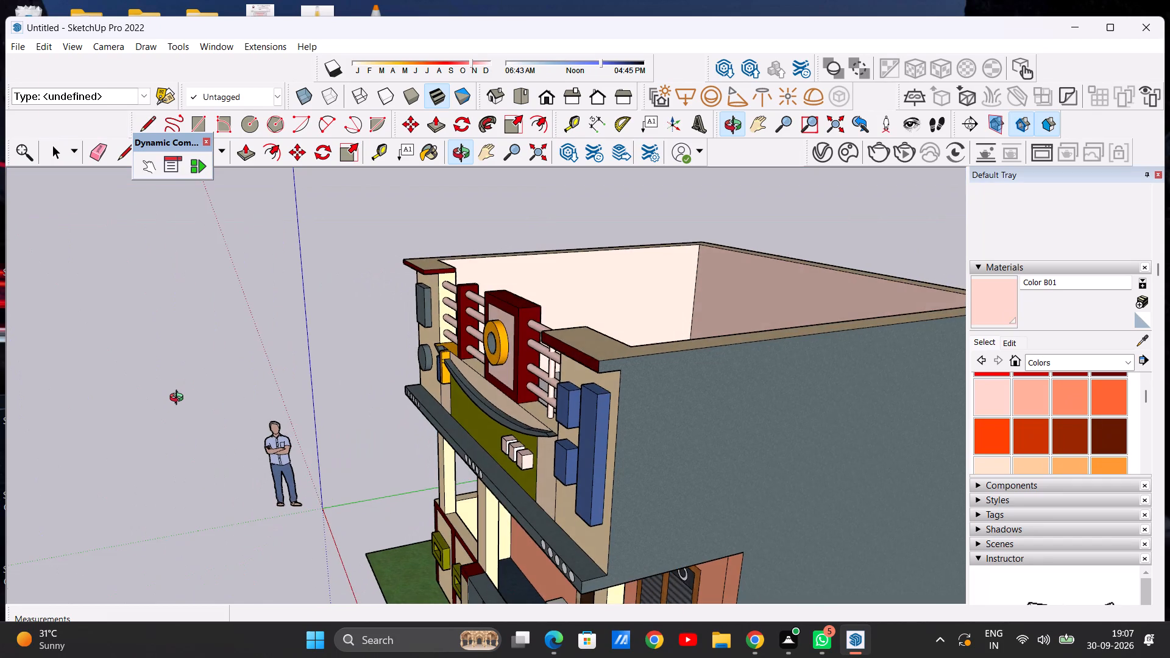
middle_click_drag(179, 399, 528, 306)
scroll(498, 354, "down", 5)
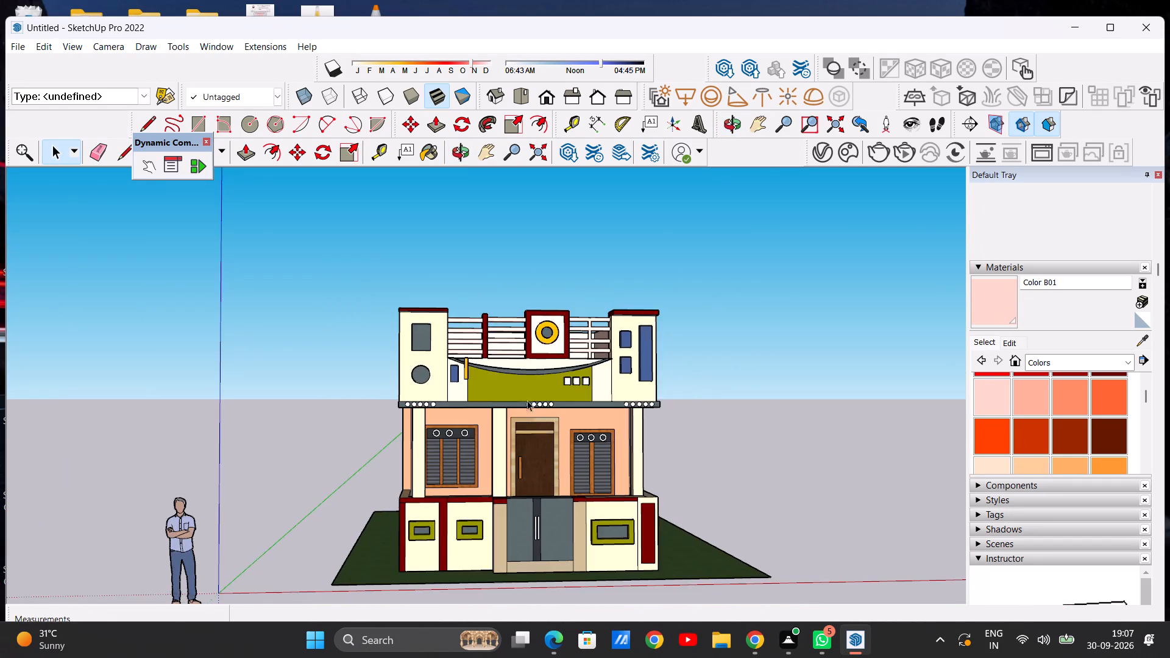
scroll(541, 395, "down", 6)
scroll(604, 506, "up", 7)
scroll(493, 416, "up", 7)
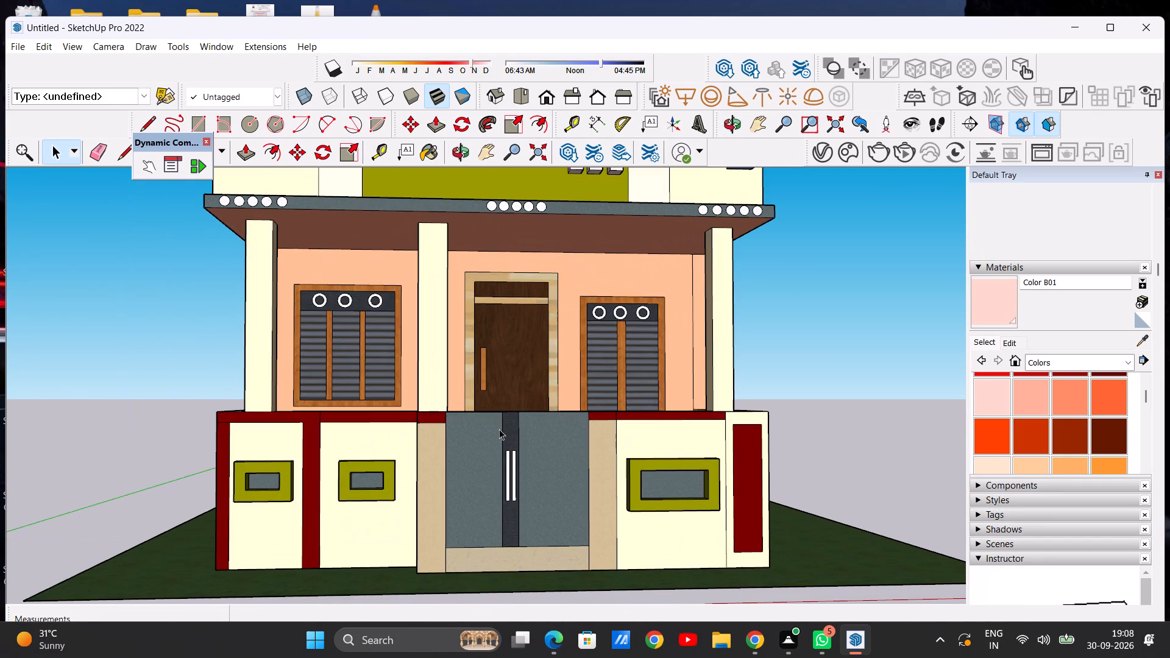
middle_click_drag(510, 417, 445, 640)
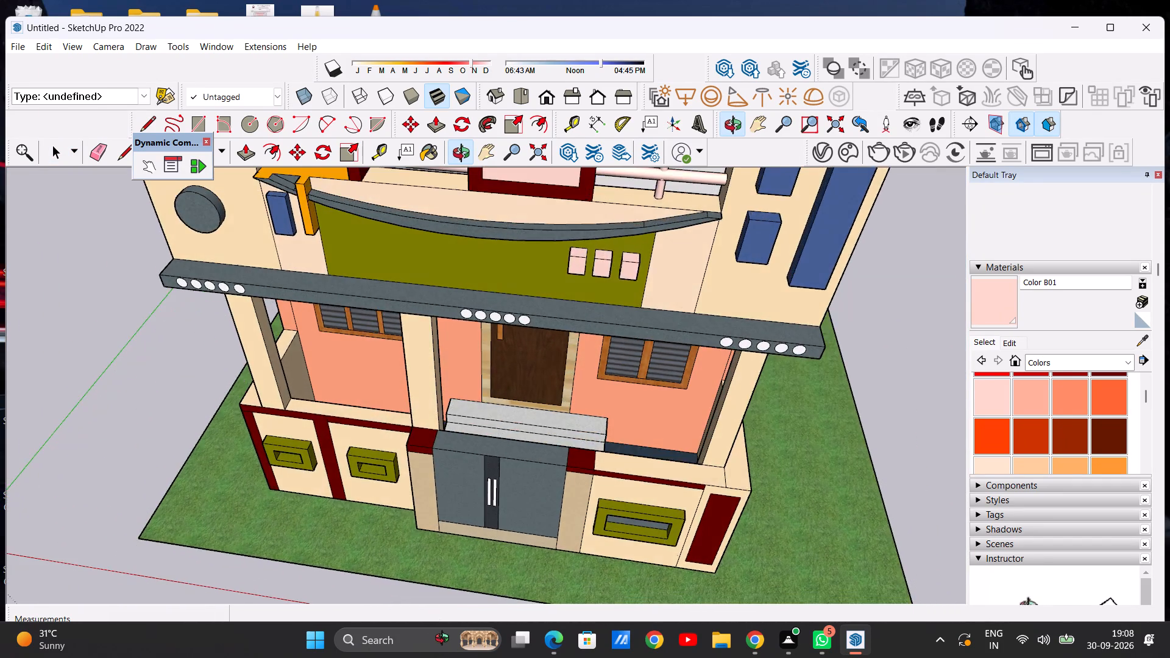
middle_click_drag(445, 640, 492, 453)
scroll(444, 498, "down", 13)
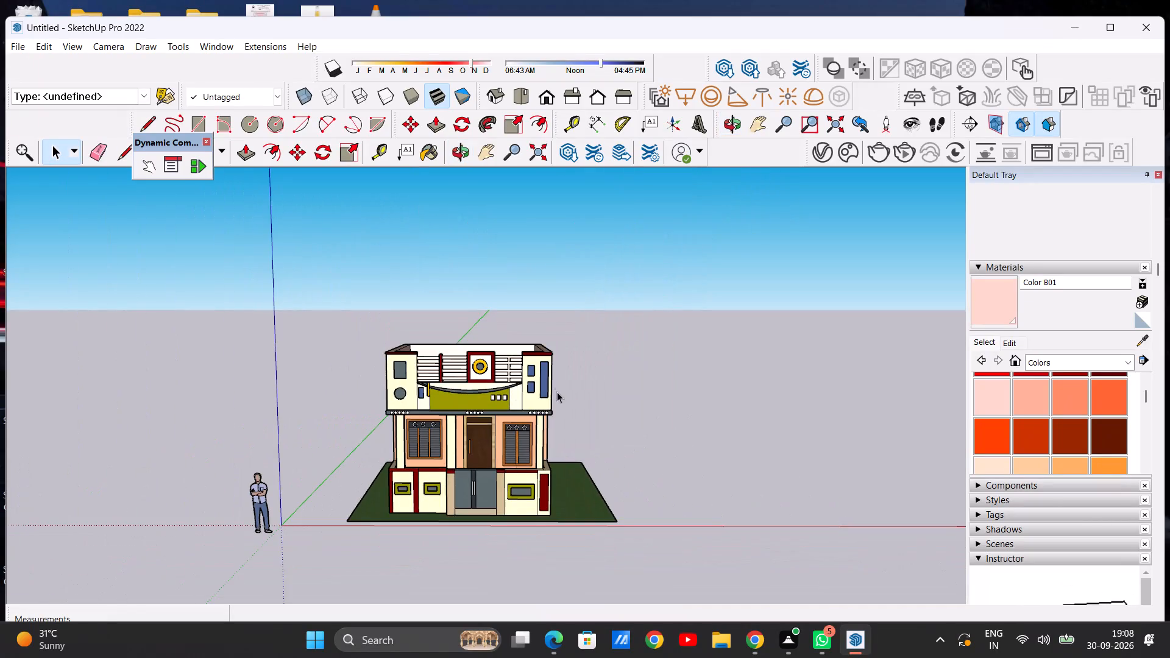
scroll(367, 446, "up", 7)
Examine the house's side wall, facade ledge, porch opening and rear by circling the model back to the front.
middle_click_drag(368, 450, 183, 442)
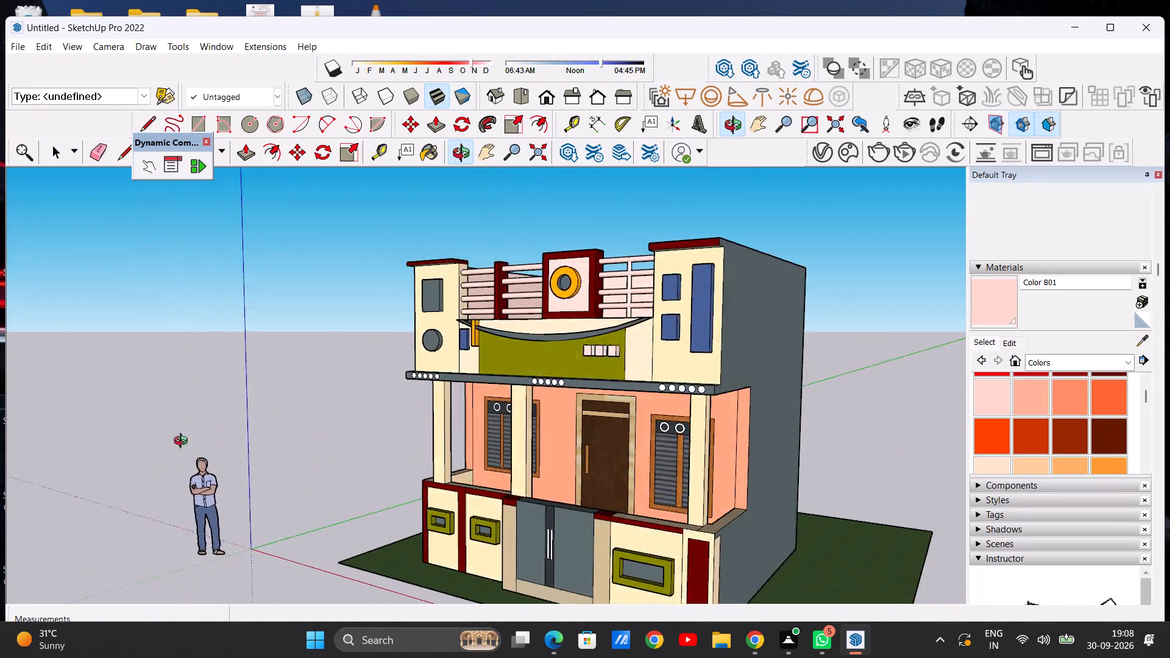
middle_click_drag(183, 442, 37, 447)
scroll(639, 402, "down", 4)
scroll(736, 354, "up", 8)
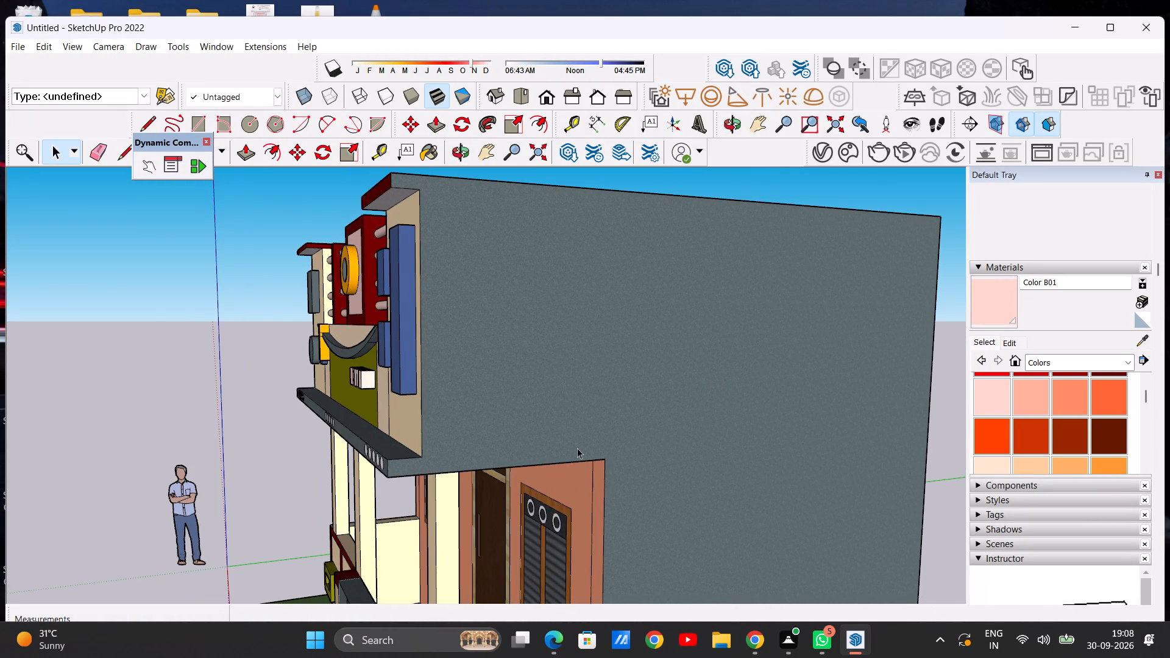
scroll(340, 432, "up", 6)
scroll(407, 433, "up", 8)
scroll(433, 469, "down", 11)
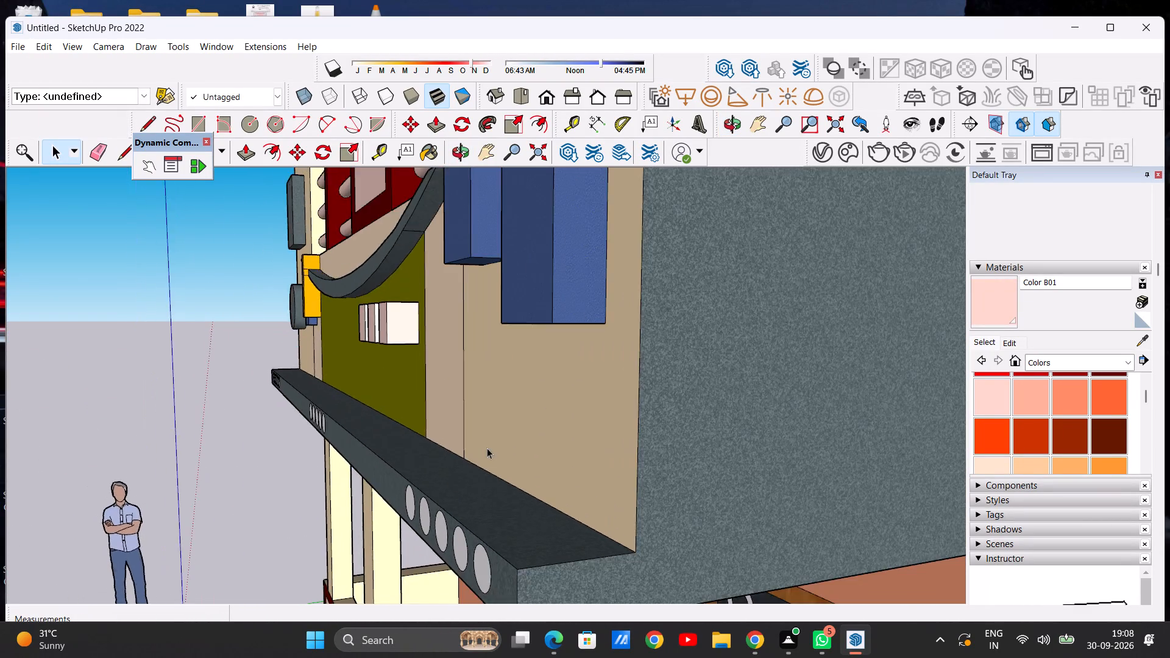
scroll(487, 448, "down", 20)
scroll(487, 448, "down", 1)
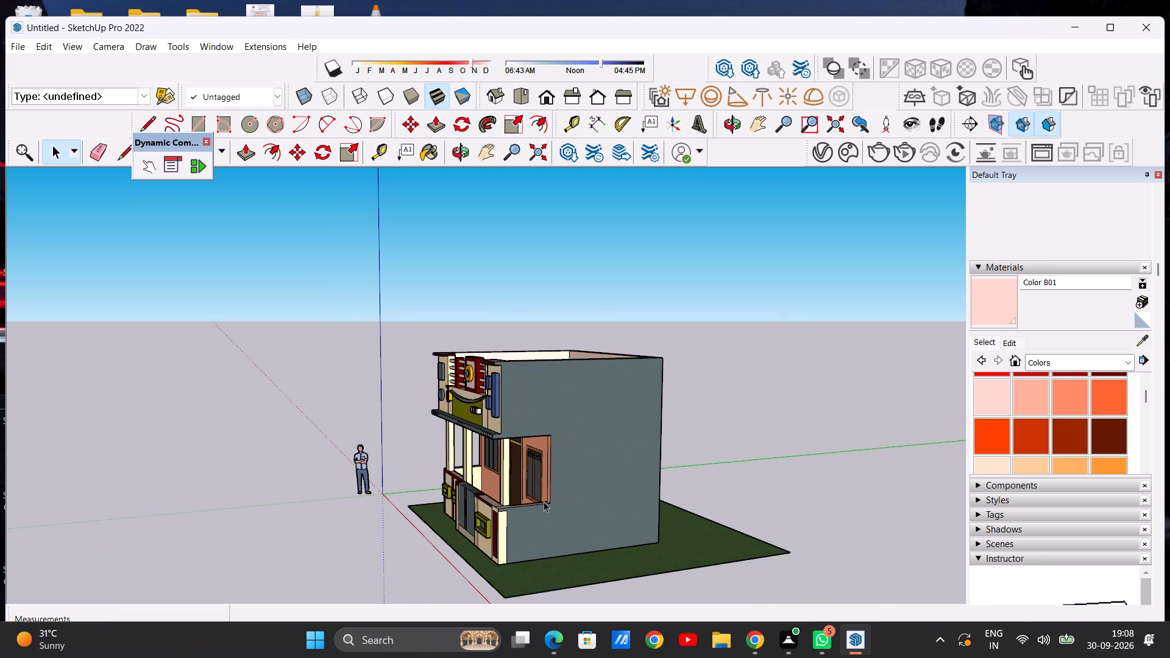
middle_click_drag(555, 508, 468, 480)
scroll(469, 454, "up", 7)
scroll(545, 486, "up", 8)
middle_click_drag(545, 486, 558, 556)
scroll(558, 556, "up", 1)
scroll(573, 524, "down", 9)
scroll(551, 484, "up", 2)
scroll(549, 480, "down", 5)
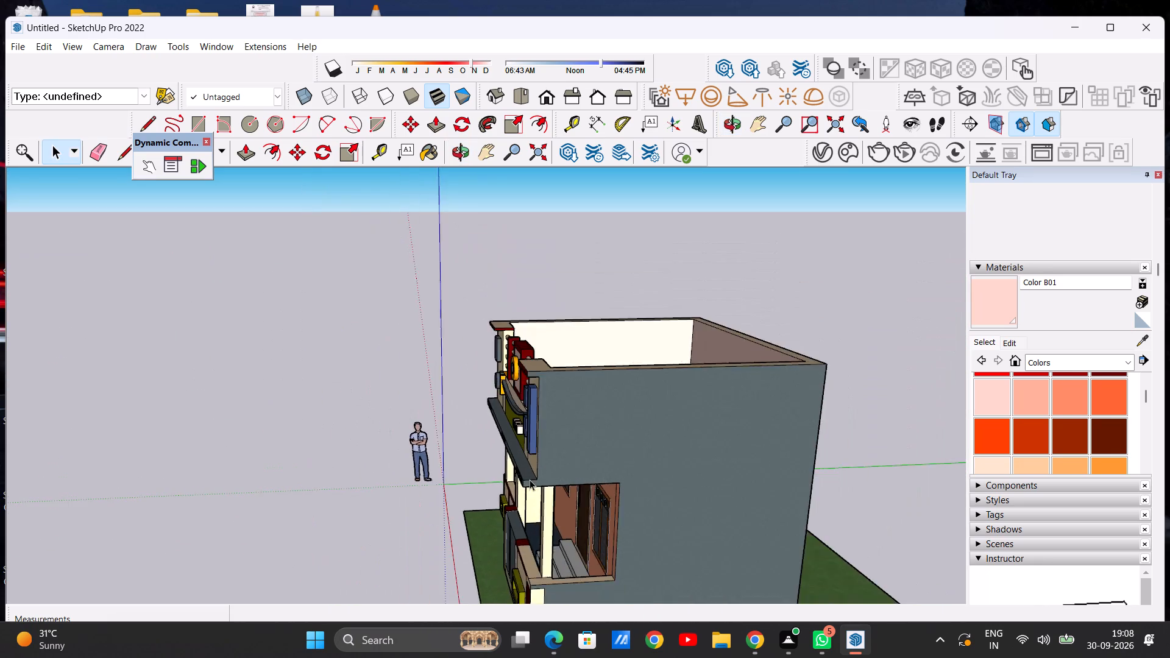
scroll(530, 479, "down", 20)
scroll(530, 479, "down", 1)
scroll(635, 458, "up", 1)
middle_click_drag(654, 459, 171, 462)
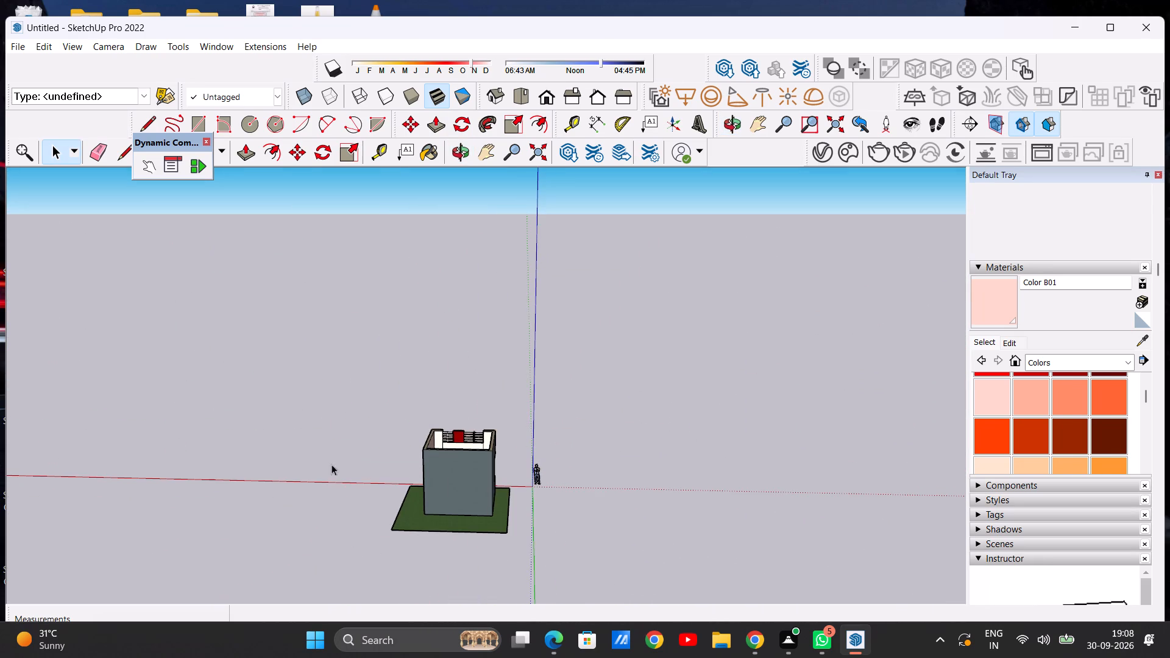
middle_click_drag(655, 478, 10, 481)
middle_click_drag(733, 500, 505, 500)
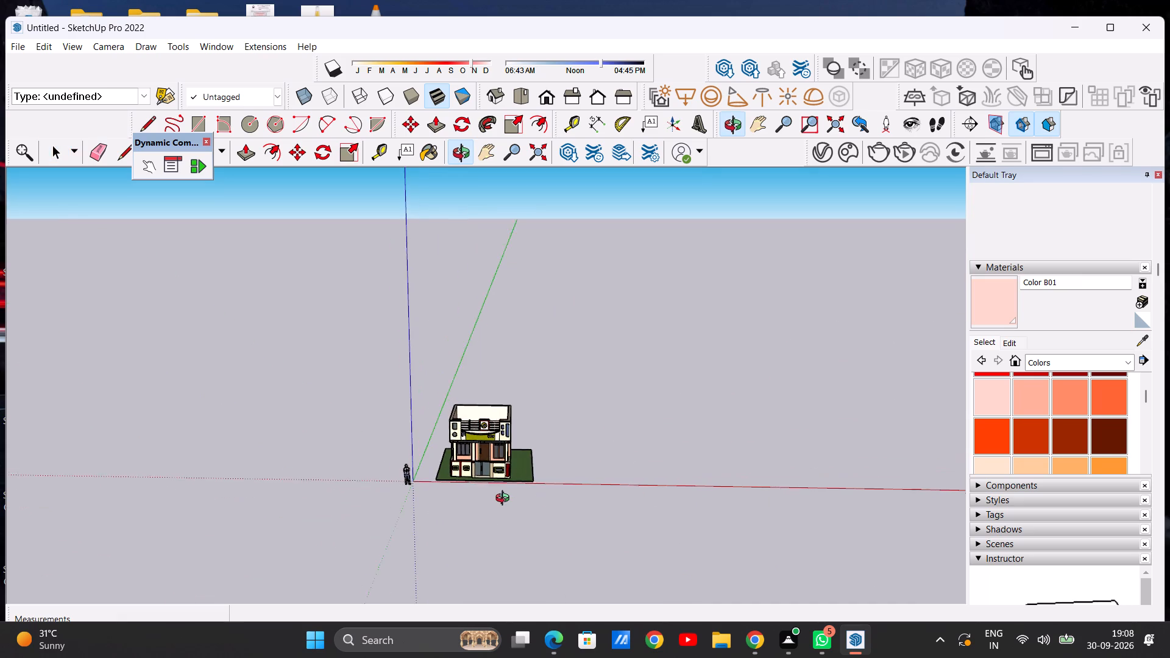
middle_click_drag(505, 500, 576, 510)
scroll(584, 461, "up", 8)
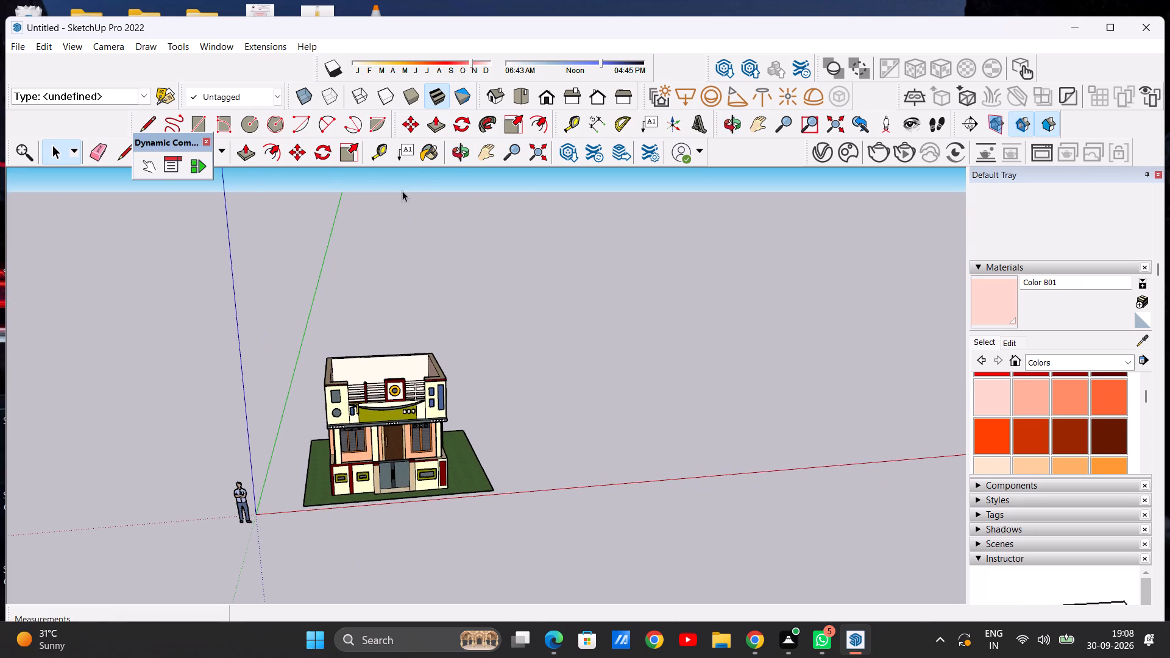
Inspect the house from the standard top view, followed by raised and frontal views of the facade.
left_click(517, 97)
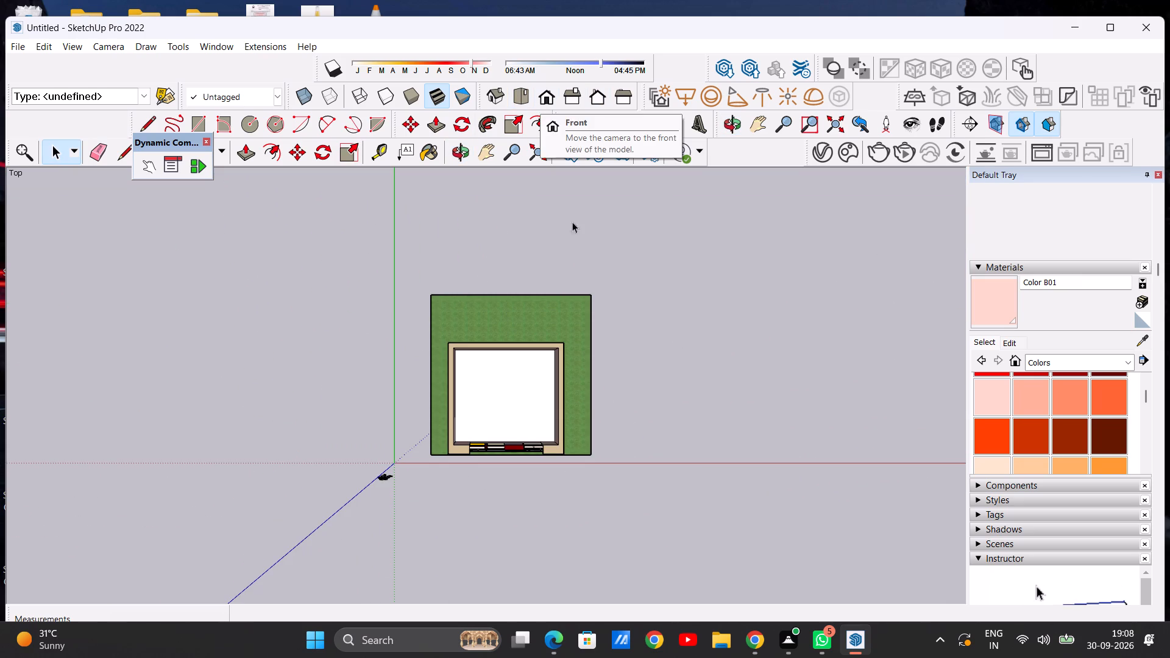
scroll(542, 546, "down", 1)
middle_click_drag(542, 546, 523, 334)
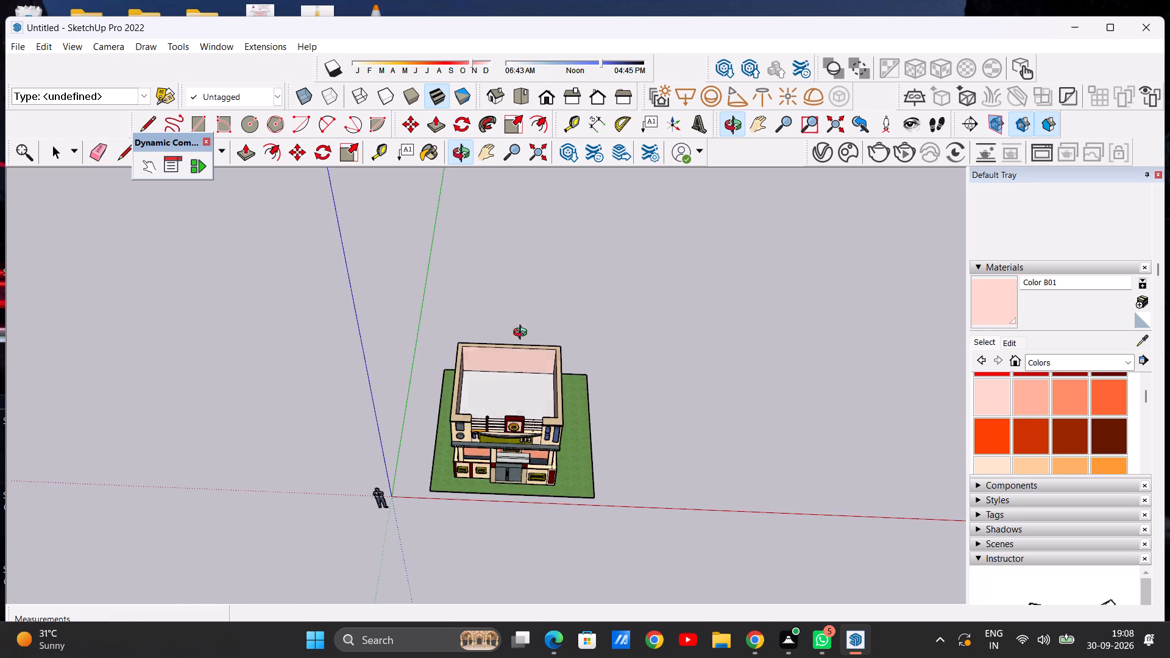
middle_click_drag(523, 334, 523, 322)
middle_click_drag(524, 575, 528, 473)
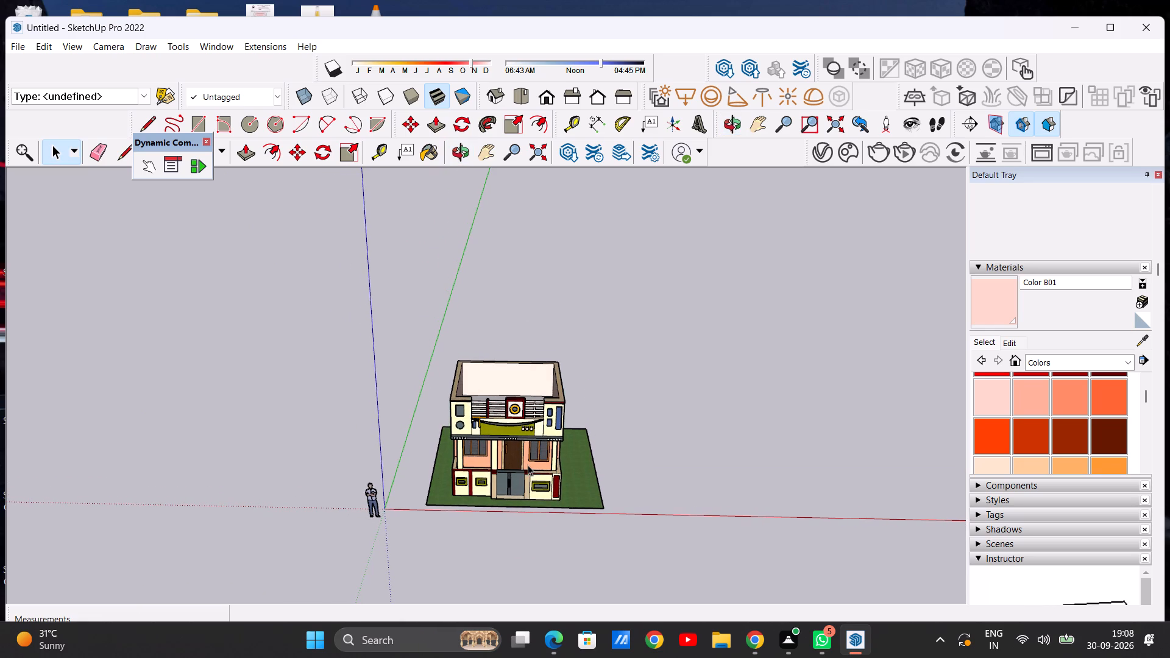
scroll(526, 498, "up", 15)
scroll(472, 492, "down", 5)
middle_click_drag(478, 543, 464, 478)
scroll(464, 478, "down", 6)
scroll(367, 451, "up", 7)
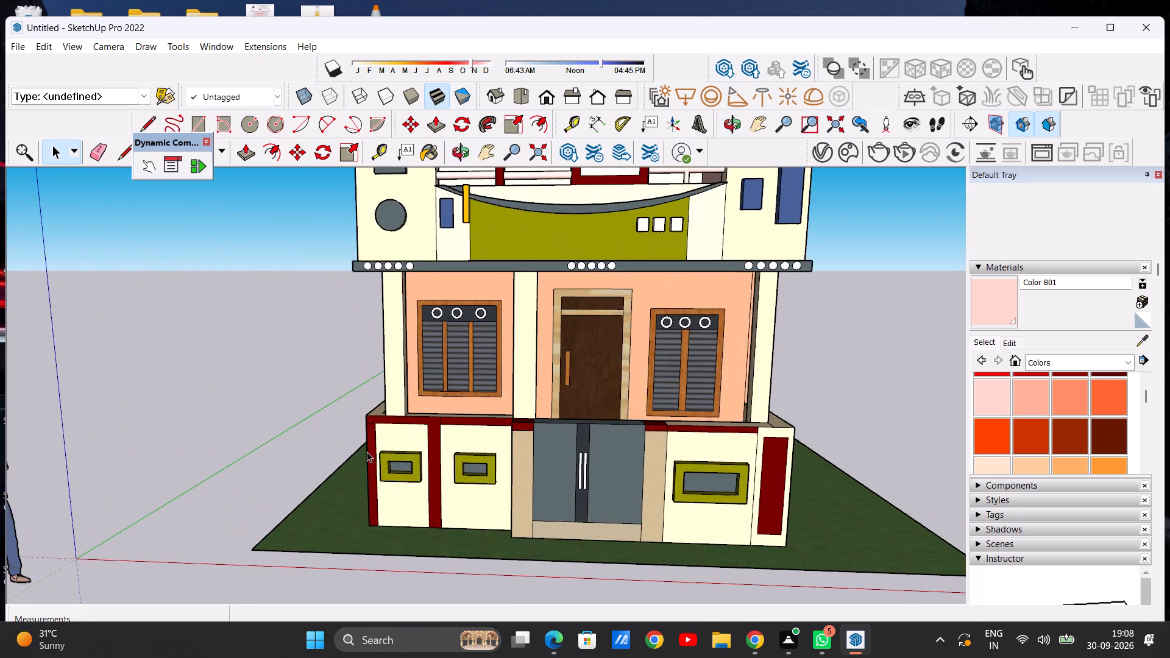
Examine the boundary wall, porch and terrace railing from the front, near and far, for finishes needing change.
scroll(367, 451, "up", 7)
scroll(367, 463, "down", 10)
middle_click_drag(362, 442, 419, 440)
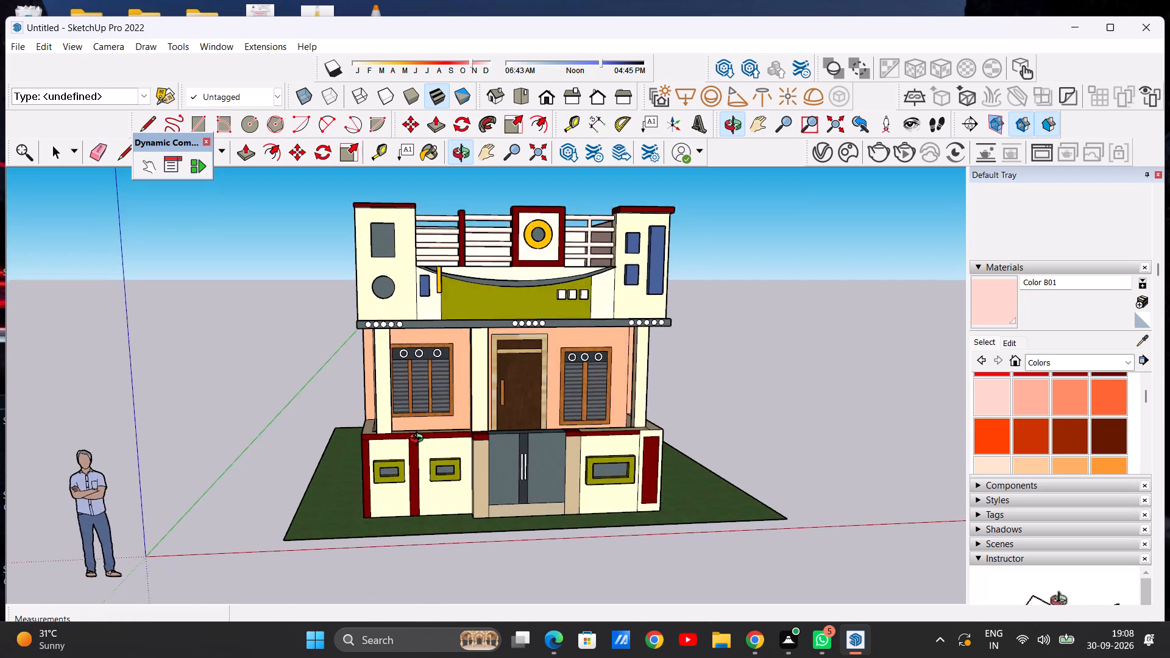
middle_click_drag(419, 440, 370, 402)
scroll(583, 397, "up", 6)
scroll(583, 398, "down", 7)
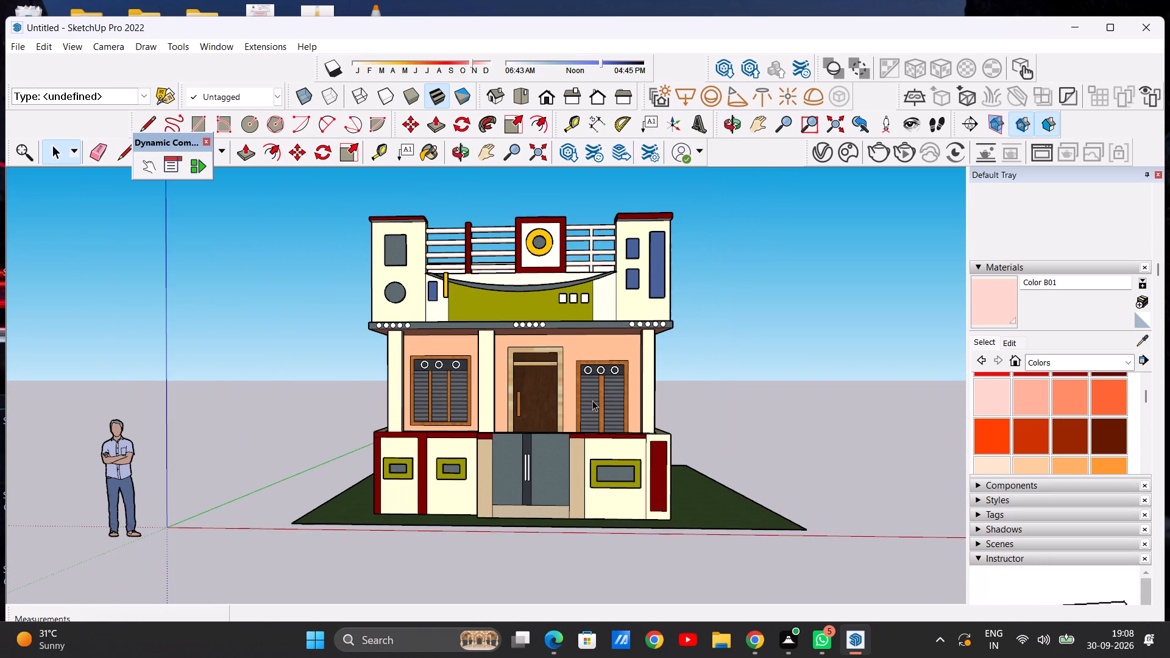
scroll(481, 257, "up", 7)
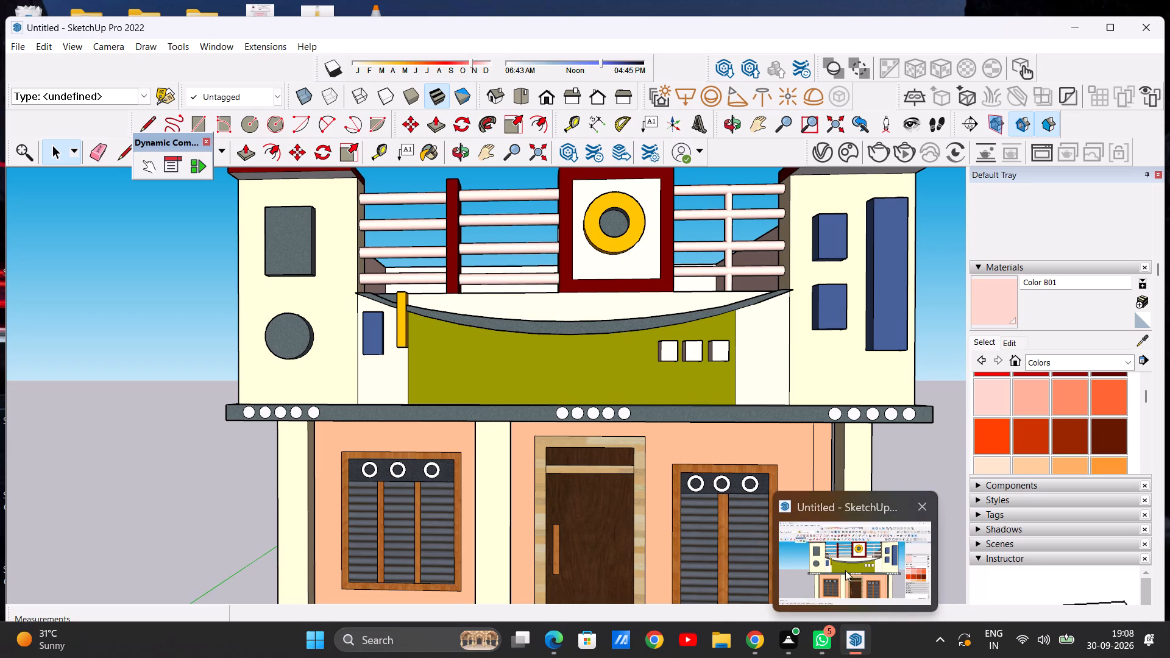
left_click(845, 570)
scroll(476, 342, "down", 12)
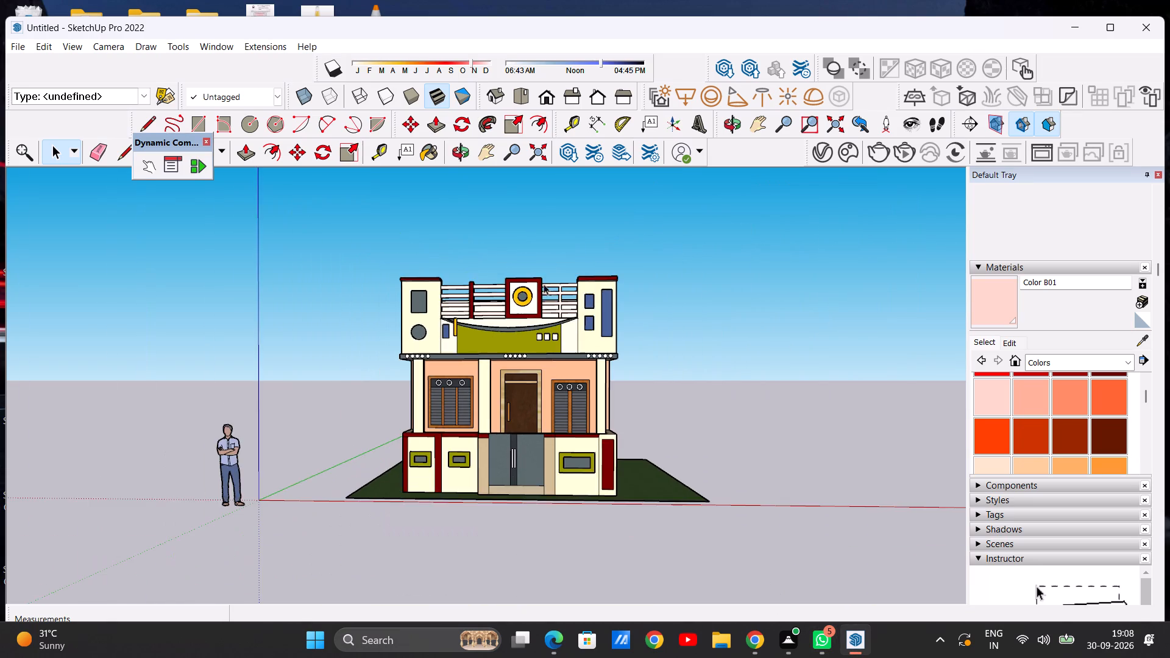
scroll(544, 281, "up", 7)
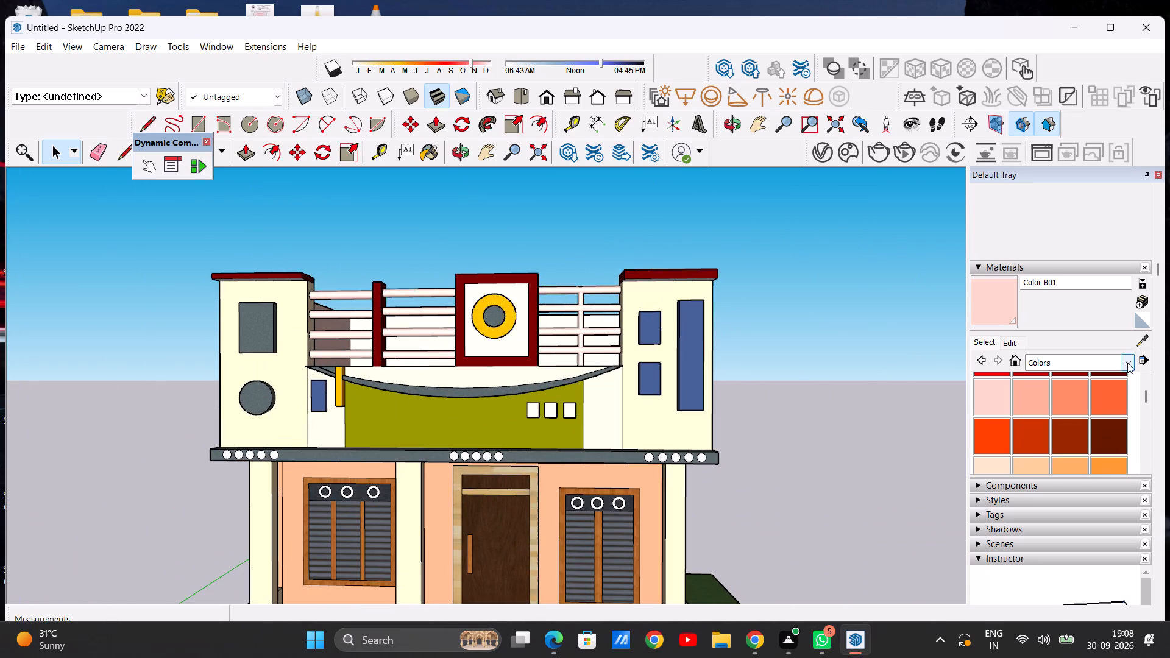
Paint the four terrace railing bars between the left facade block and the narrow red post with Color M07.
left_click(1127, 363)
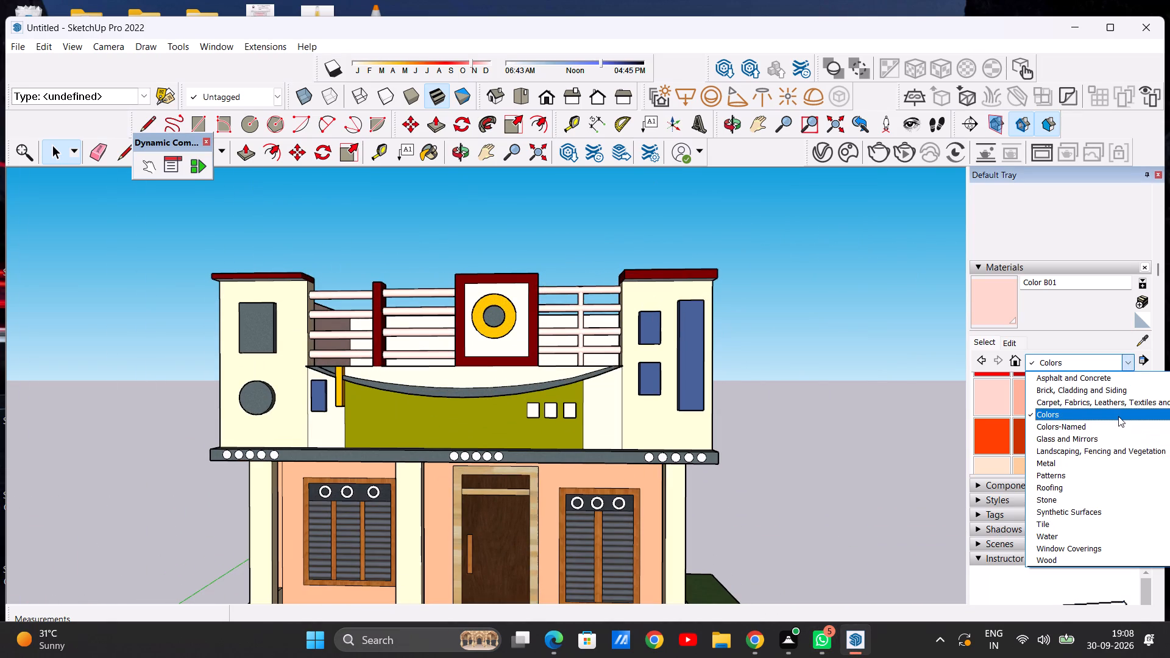
left_click(1118, 416)
scroll(1076, 406, "down", 2)
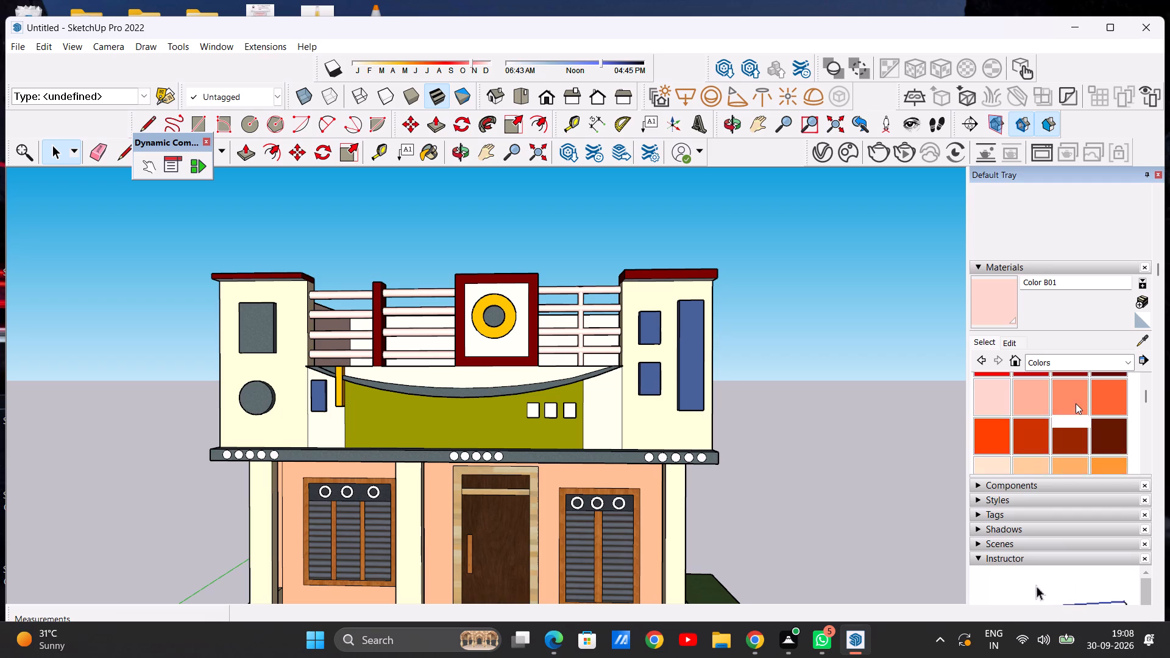
scroll(1076, 403, "down", 9)
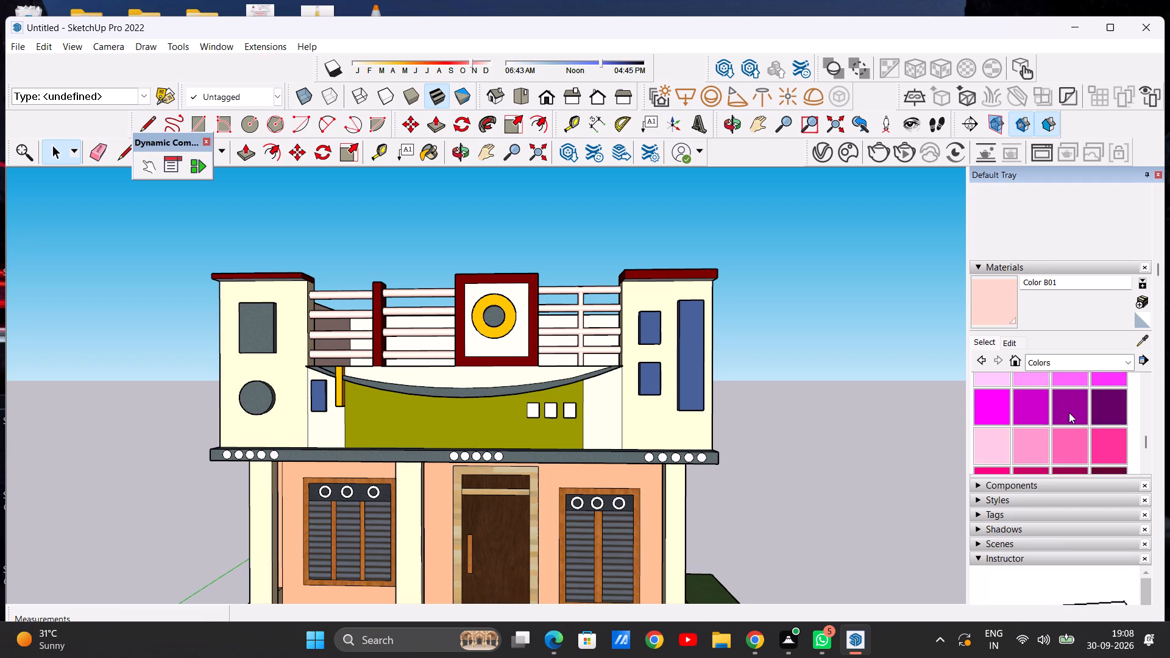
scroll(1069, 412, "down", 2)
left_click(1098, 420)
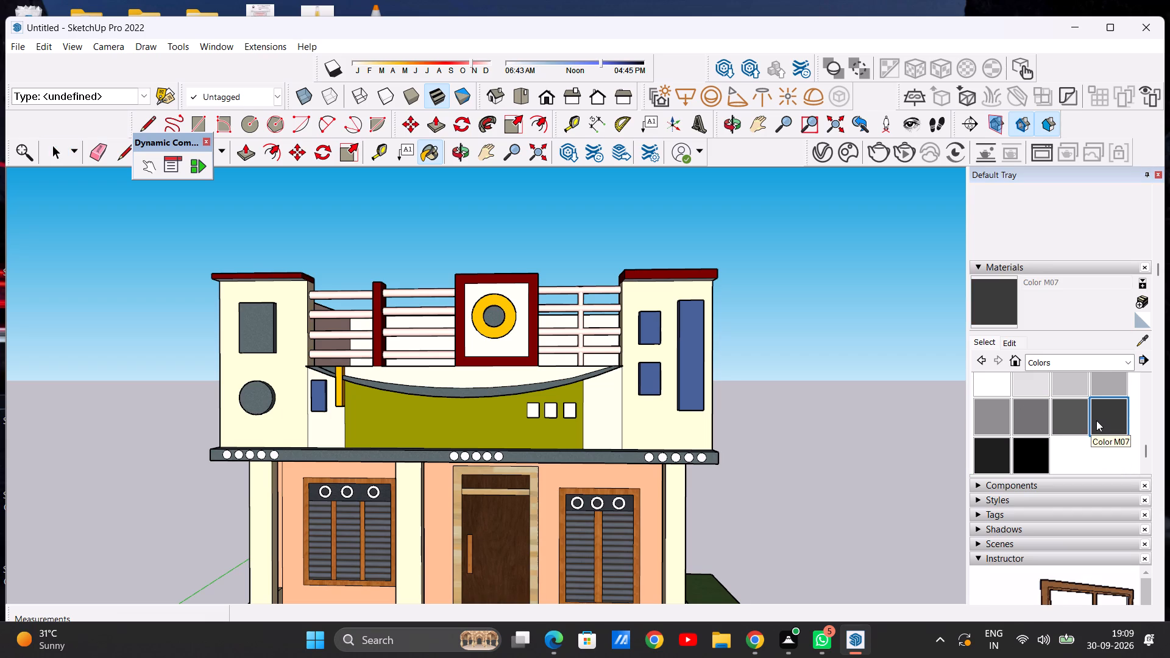
scroll(320, 287, "up", 12)
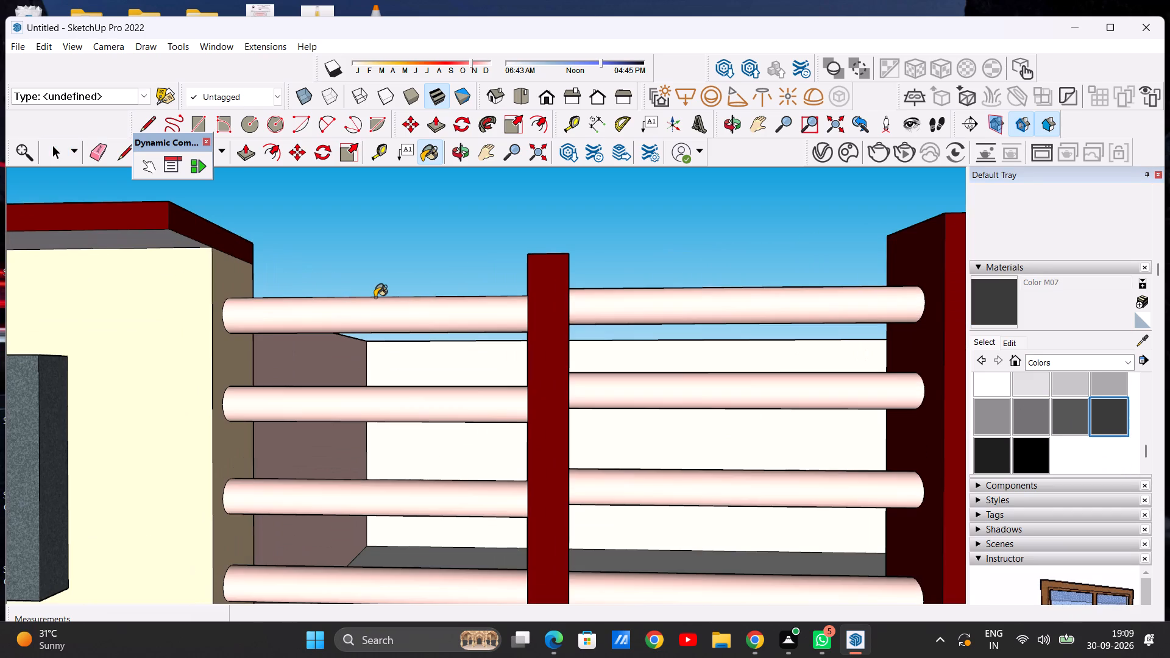
left_click(375, 297)
left_click(384, 397)
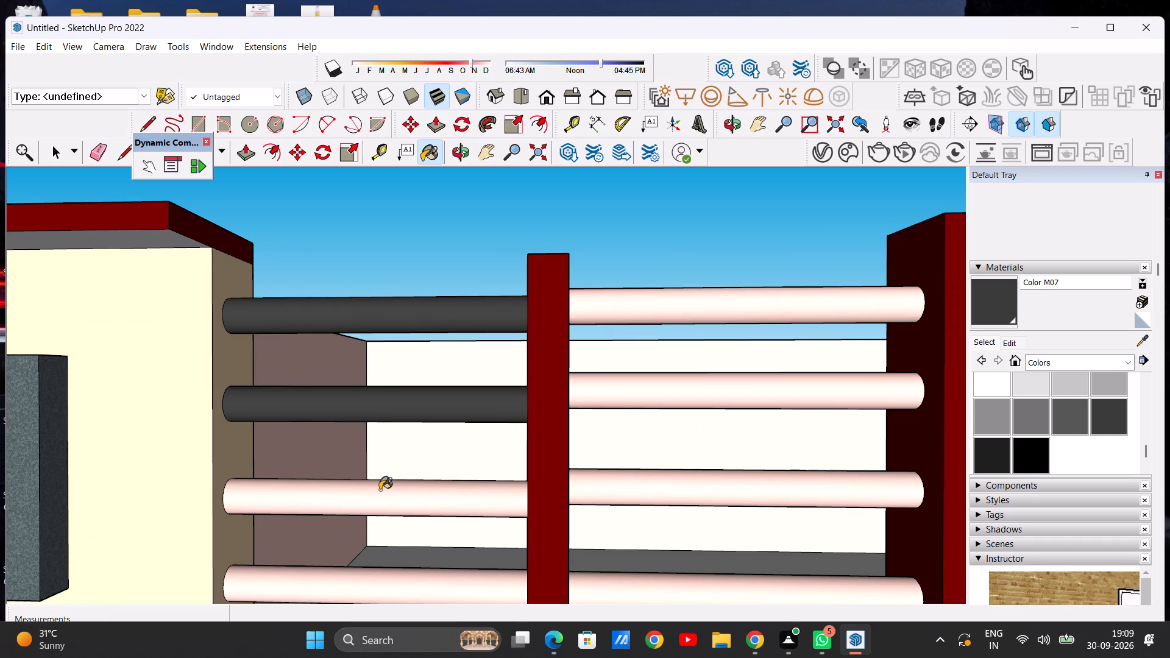
left_click(380, 490)
scroll(407, 358, "down", 9)
scroll(418, 394, "up", 12)
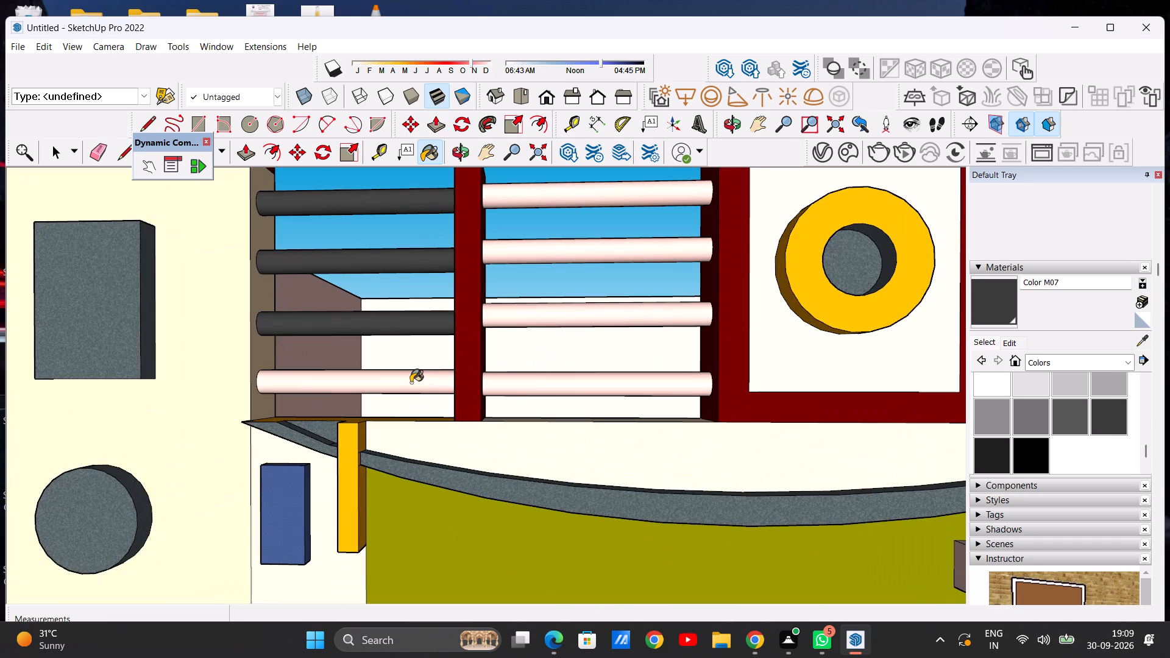
left_click(406, 383)
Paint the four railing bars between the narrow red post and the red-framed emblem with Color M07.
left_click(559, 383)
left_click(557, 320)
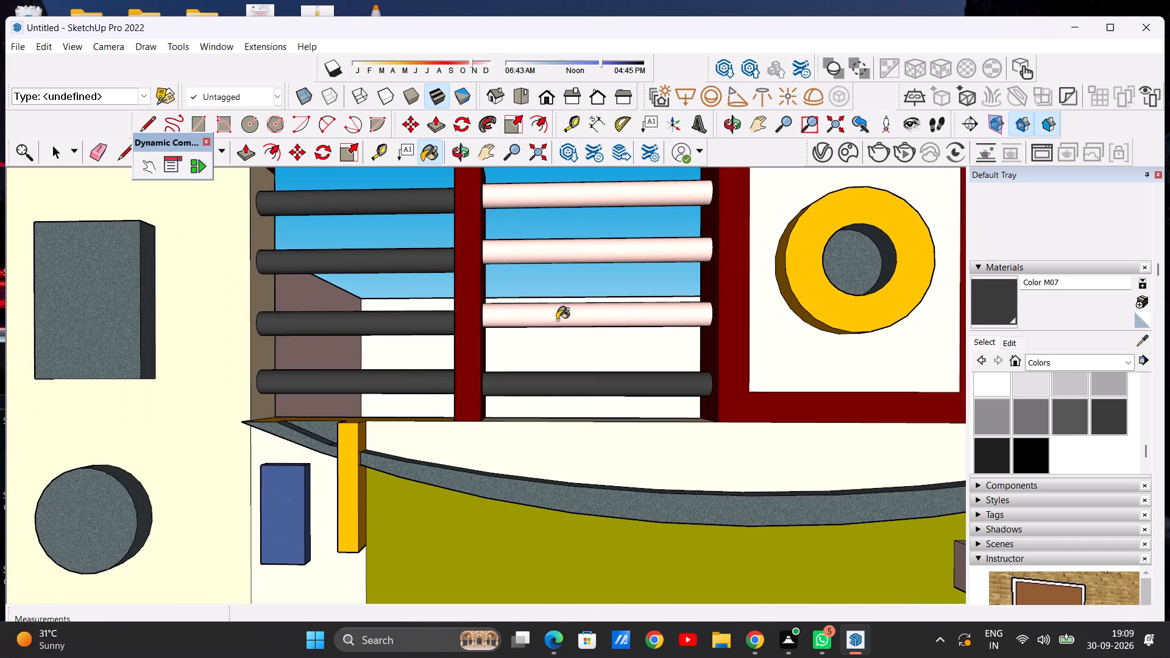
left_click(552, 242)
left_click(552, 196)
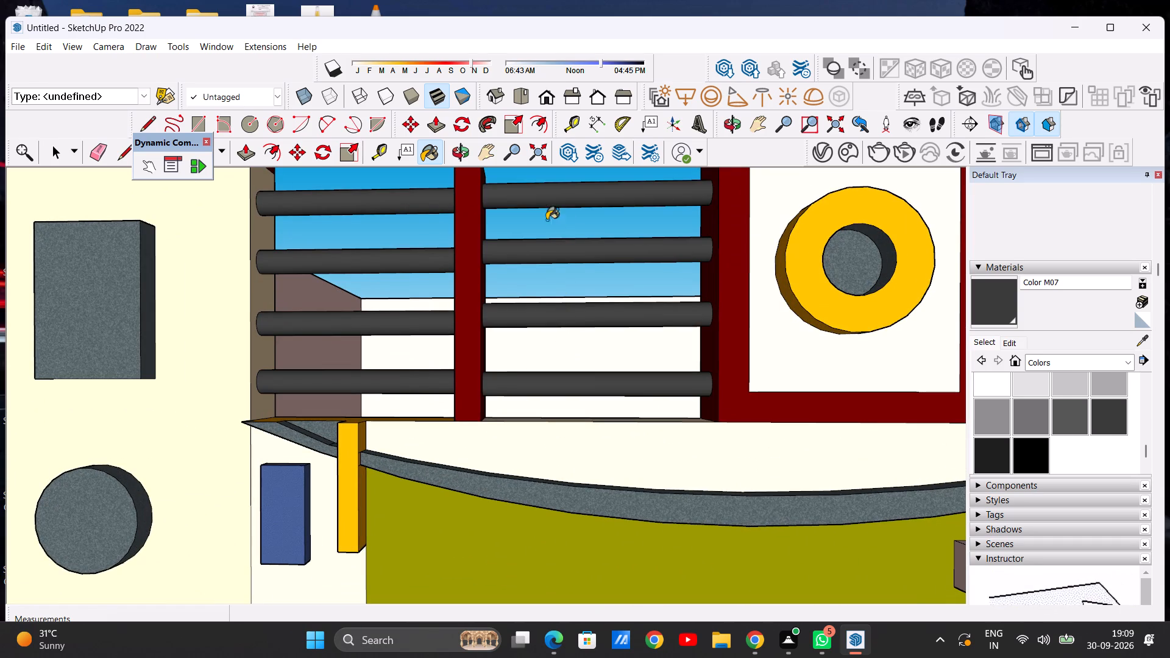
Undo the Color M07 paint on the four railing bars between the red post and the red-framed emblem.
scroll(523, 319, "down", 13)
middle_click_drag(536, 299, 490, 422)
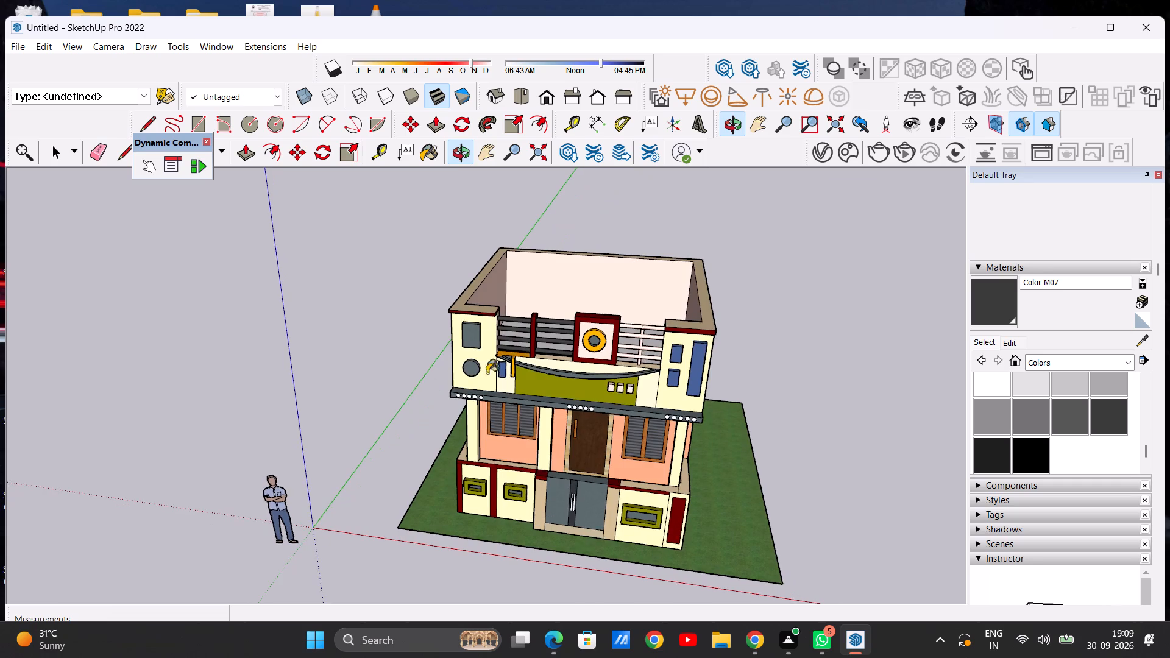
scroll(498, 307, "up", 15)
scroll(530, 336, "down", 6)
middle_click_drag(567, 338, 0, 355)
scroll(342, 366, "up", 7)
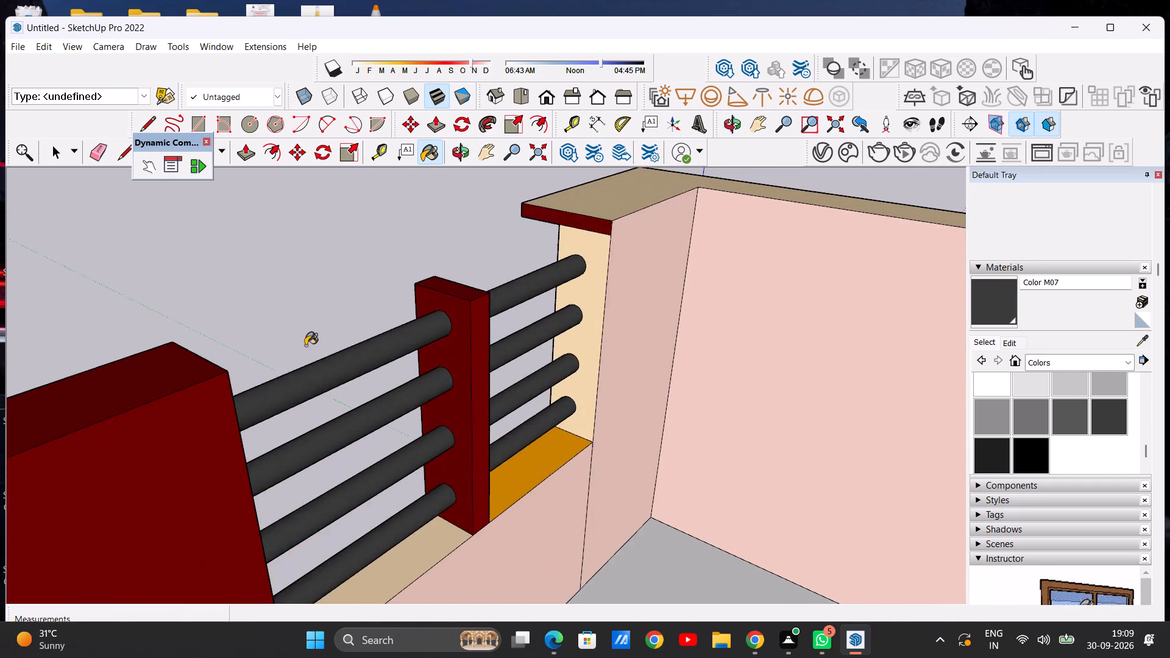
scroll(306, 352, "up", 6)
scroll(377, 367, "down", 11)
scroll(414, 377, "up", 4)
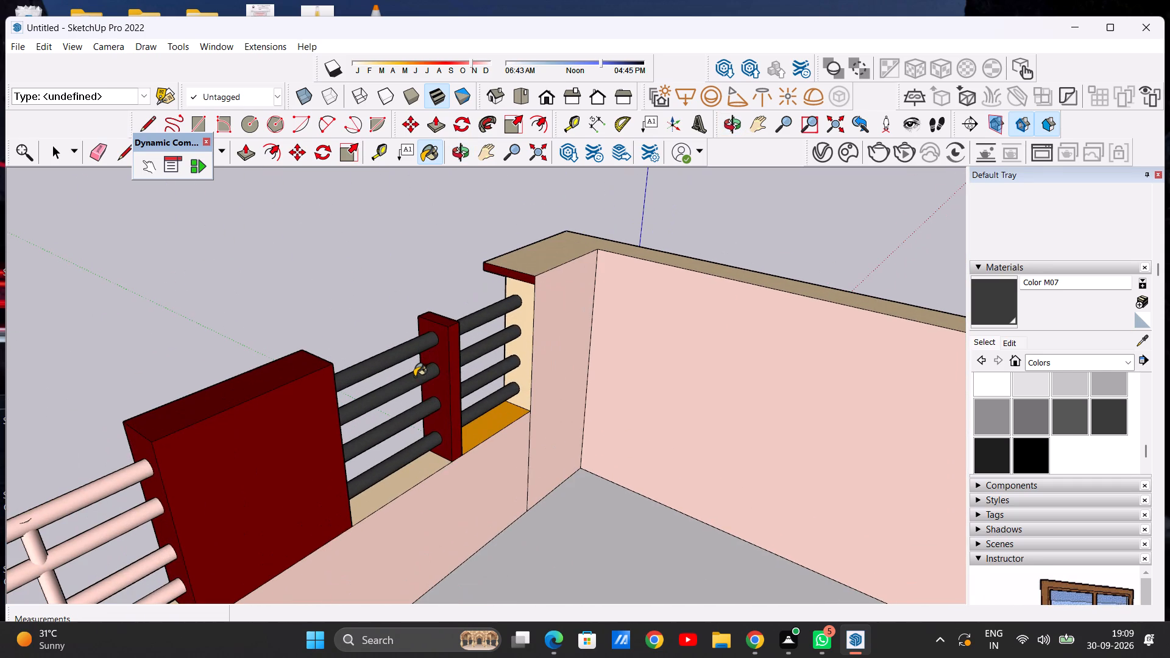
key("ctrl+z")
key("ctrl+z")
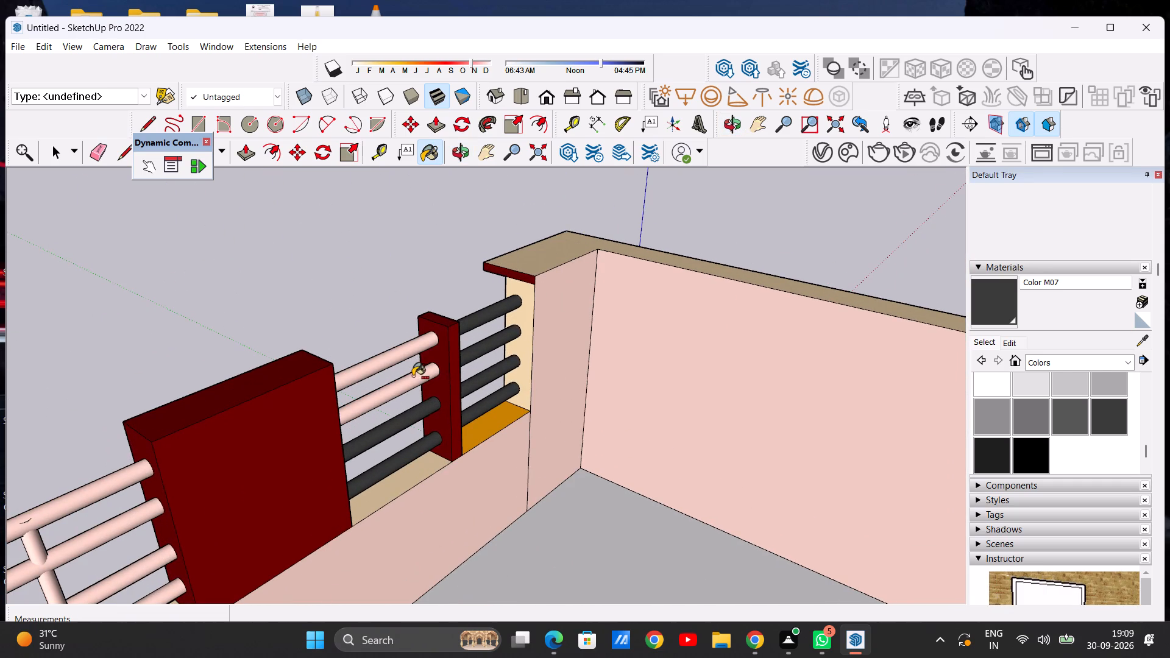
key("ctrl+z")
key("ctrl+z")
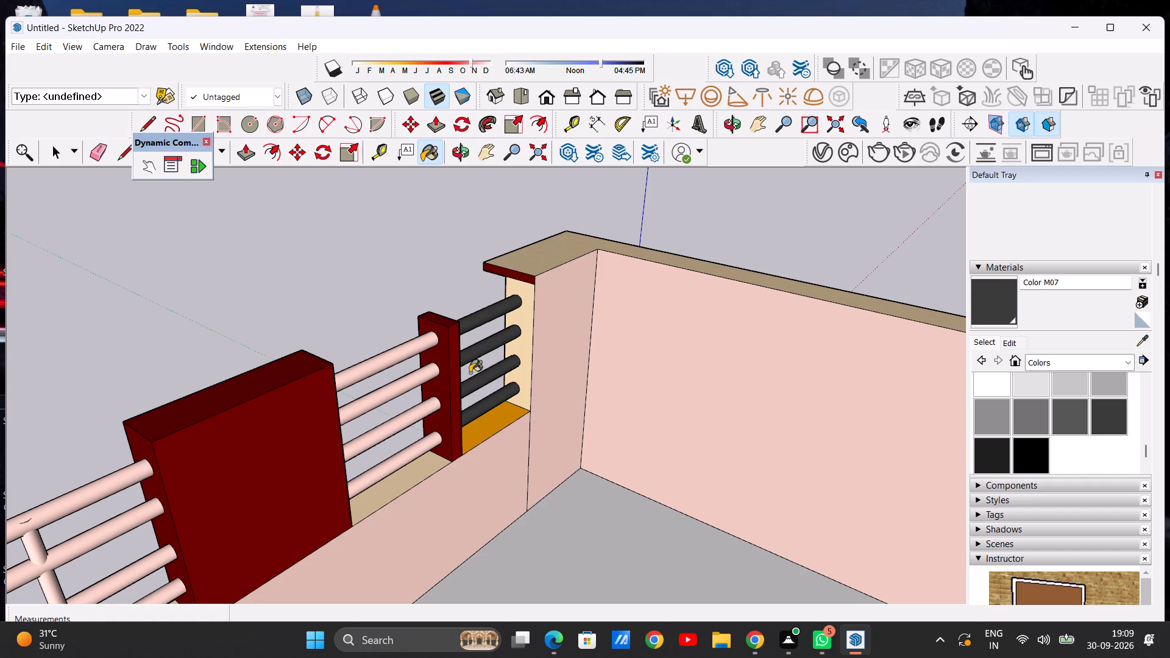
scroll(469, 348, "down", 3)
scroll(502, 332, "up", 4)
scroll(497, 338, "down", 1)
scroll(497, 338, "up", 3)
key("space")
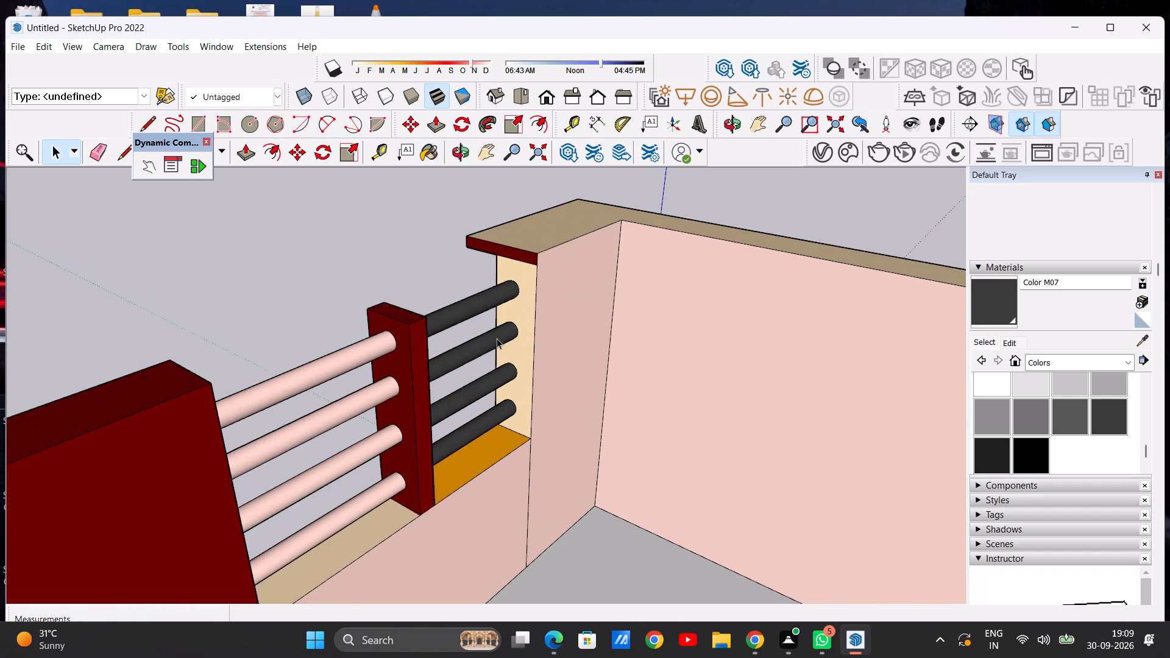
Paint the four railing bars between the narrow red post and the red-framed emblem with light grey Color M02.
scroll(503, 338, "down", 1)
left_click(1068, 380)
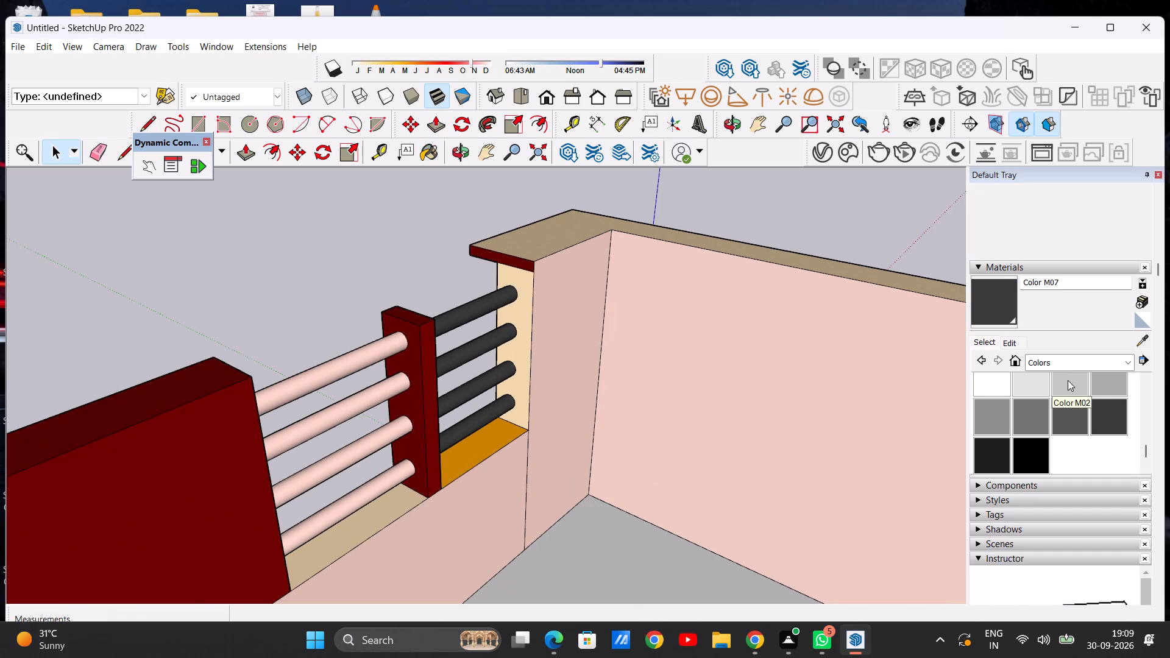
middle_click_drag(246, 389, 799, 361)
scroll(722, 367, "up", 3)
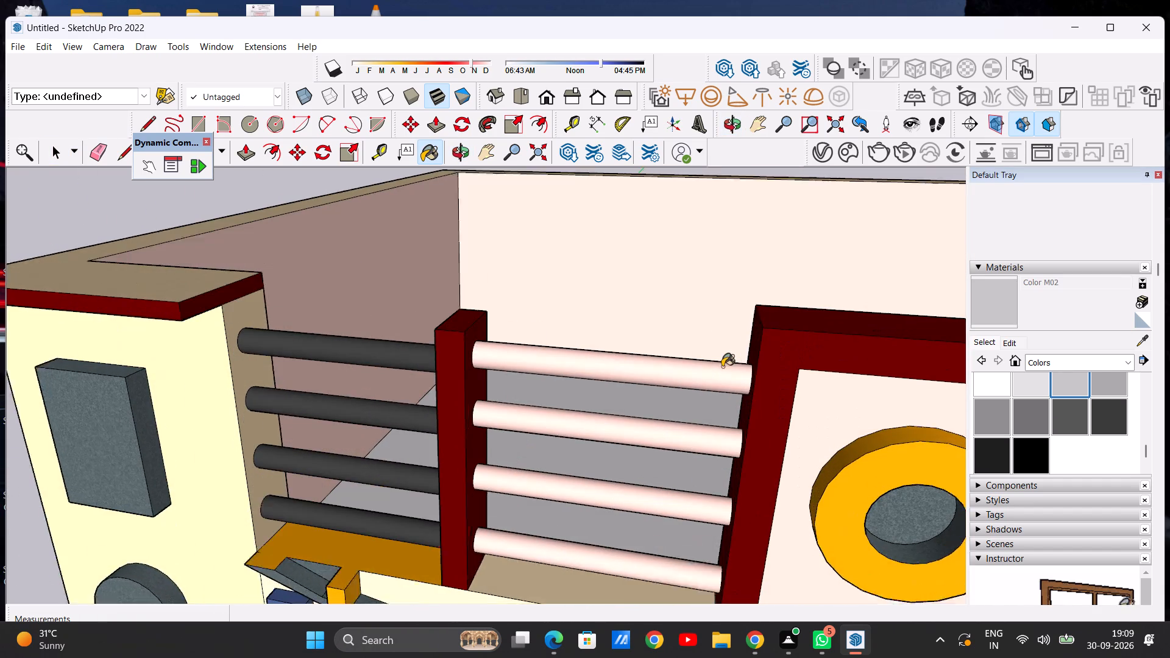
scroll(722, 367, "up", 1)
left_click(614, 370)
left_click(594, 436)
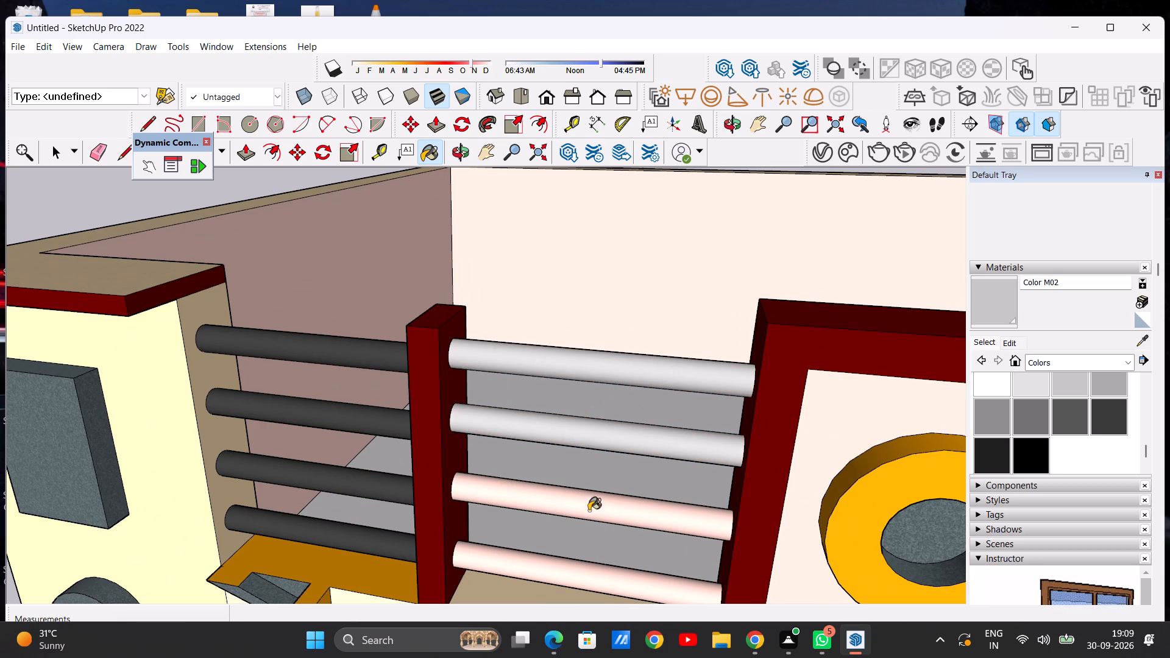
left_click(583, 506)
left_click(544, 570)
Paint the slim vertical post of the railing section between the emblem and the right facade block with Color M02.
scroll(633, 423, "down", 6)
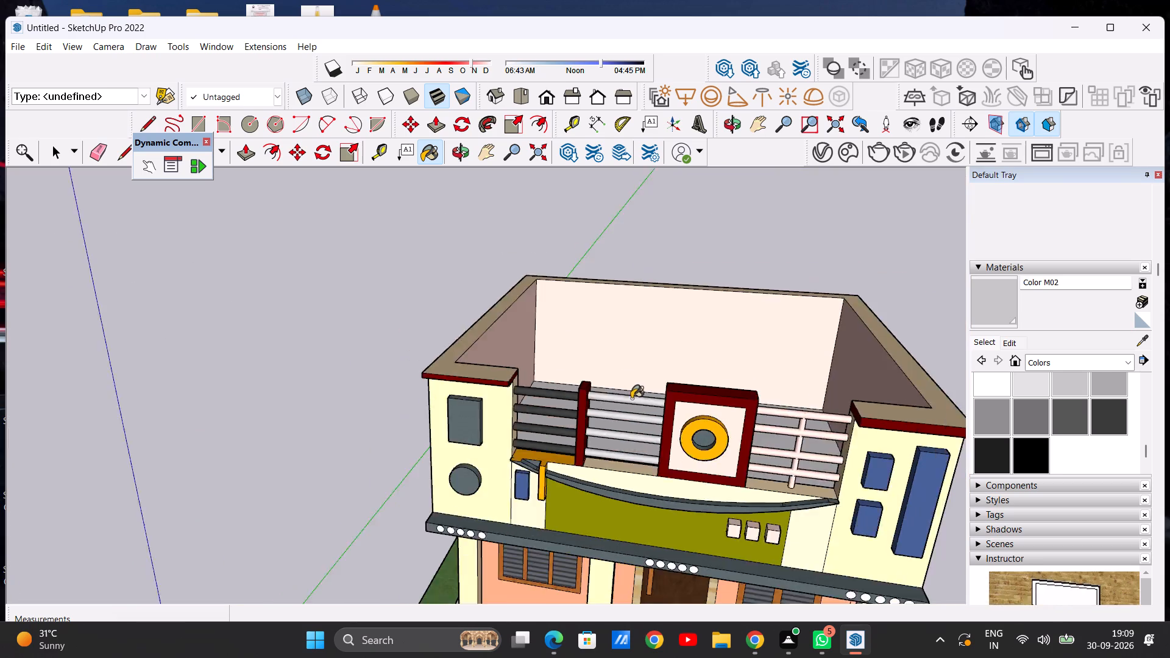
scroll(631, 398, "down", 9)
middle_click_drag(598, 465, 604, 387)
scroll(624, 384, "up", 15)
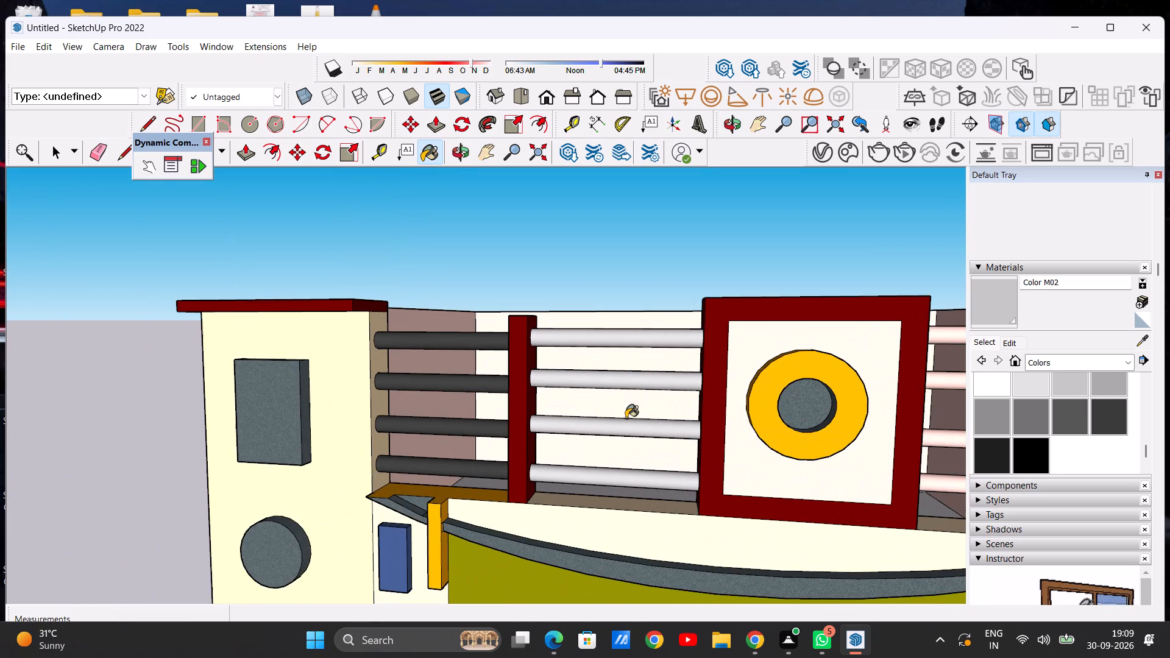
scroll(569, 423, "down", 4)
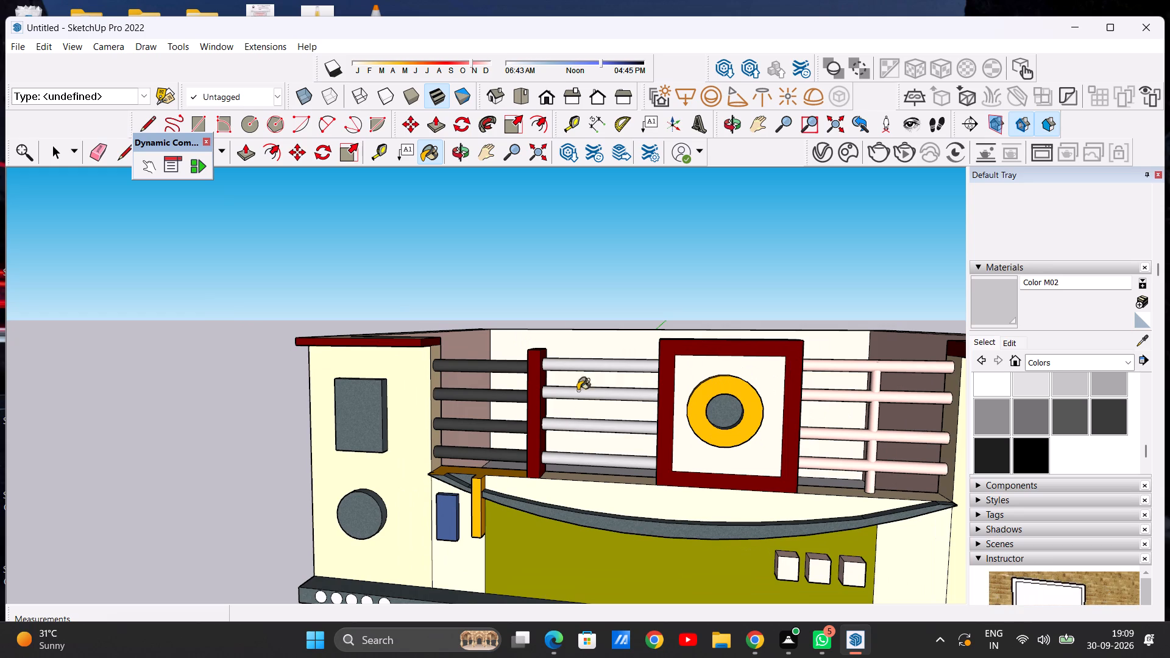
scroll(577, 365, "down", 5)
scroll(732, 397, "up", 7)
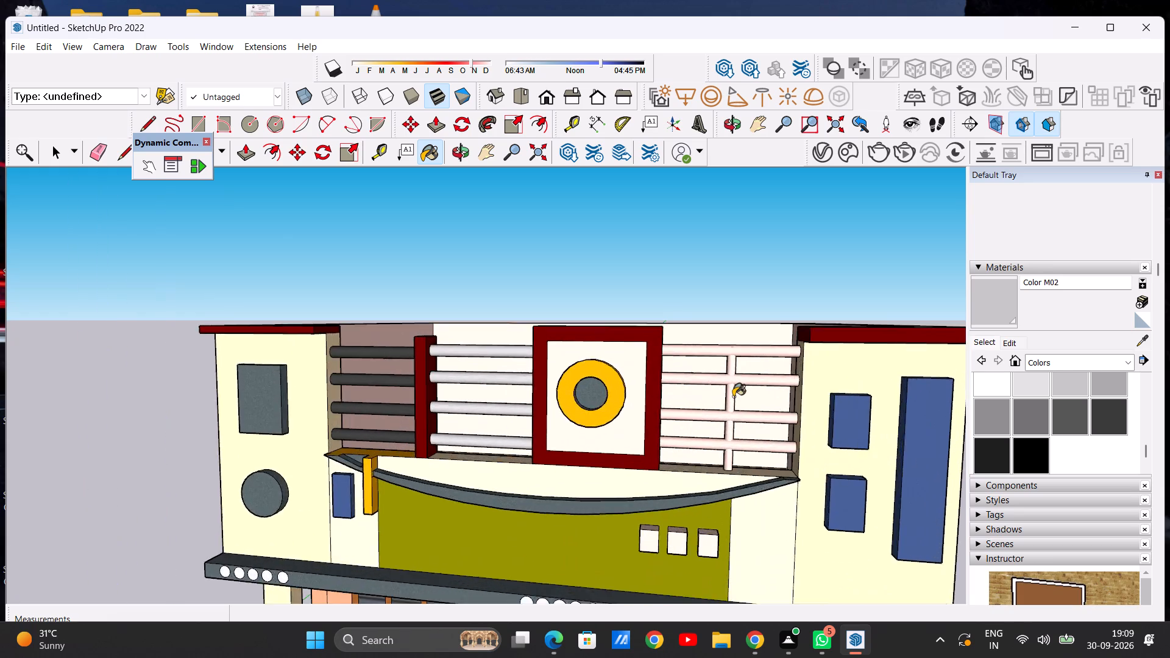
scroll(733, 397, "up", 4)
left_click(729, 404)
Paint the four horizontal railing bars between the red-framed emblem and the right facade block with Color M07.
scroll(729, 404, "down", 6)
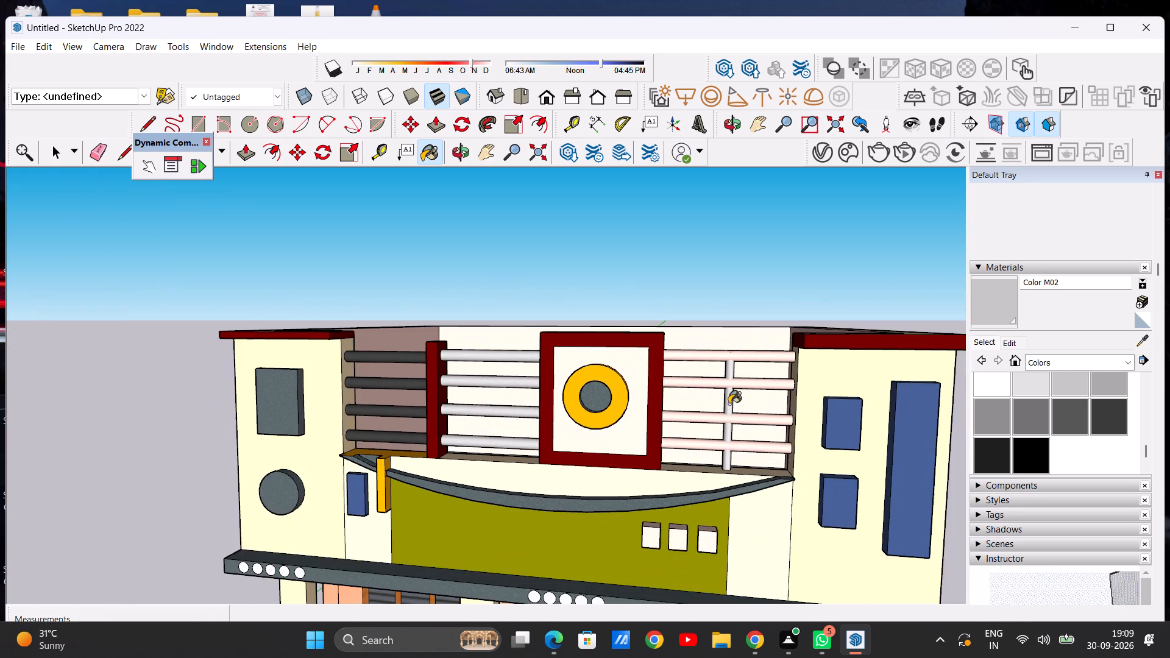
scroll(707, 414, "down", 4)
scroll(728, 370, "up", 7)
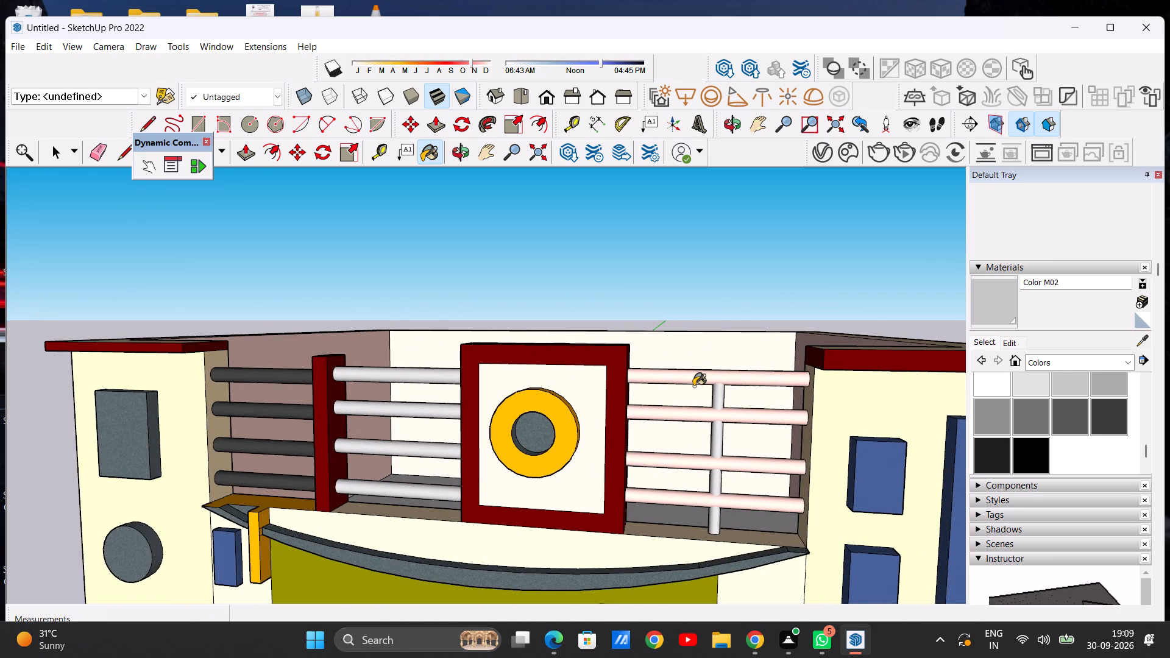
left_click(1111, 420)
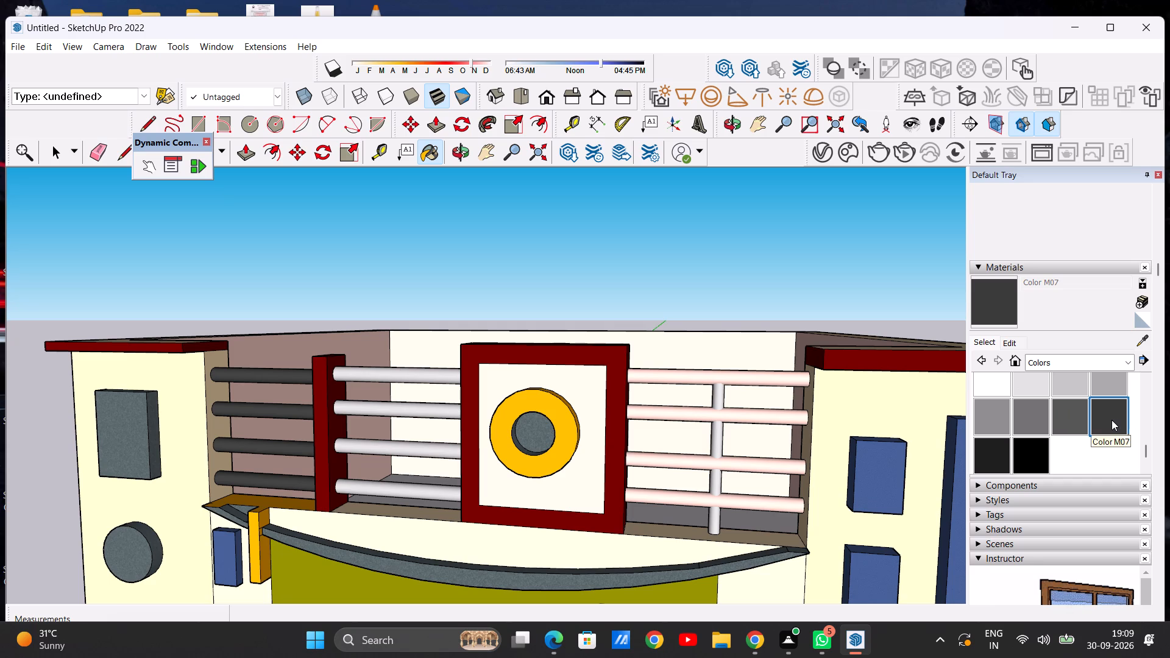
scroll(735, 363, "down", 5)
middle_click_drag(747, 380, 595, 377)
scroll(701, 369, "up", 6)
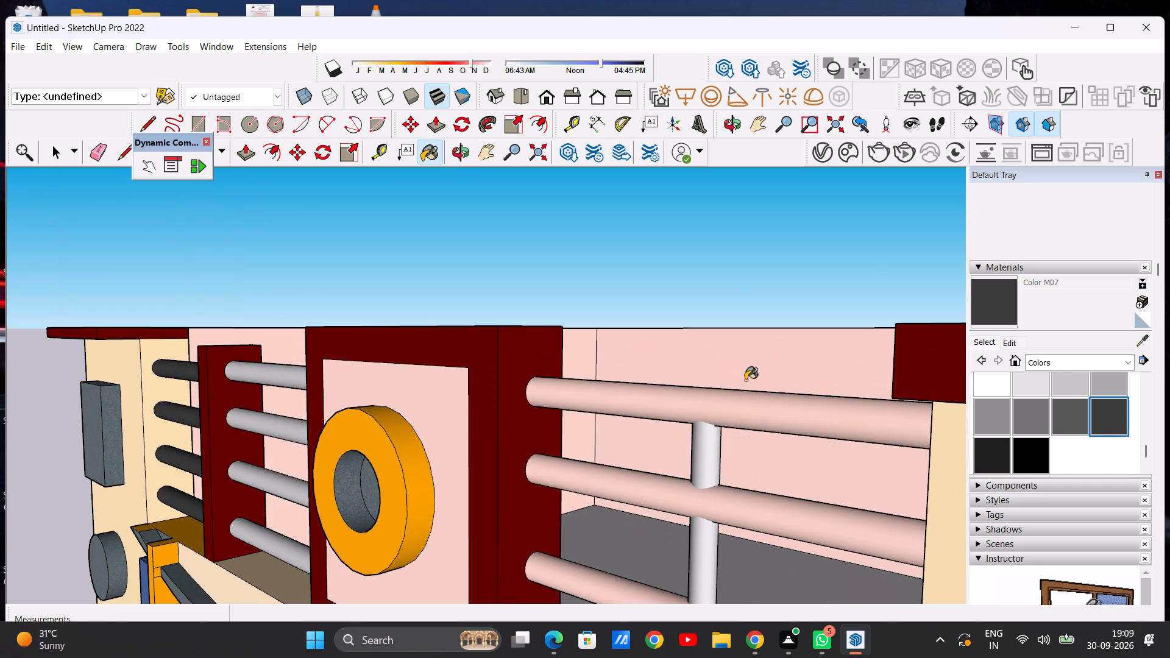
left_click(744, 397)
left_click(748, 505)
scroll(703, 398, "down", 6)
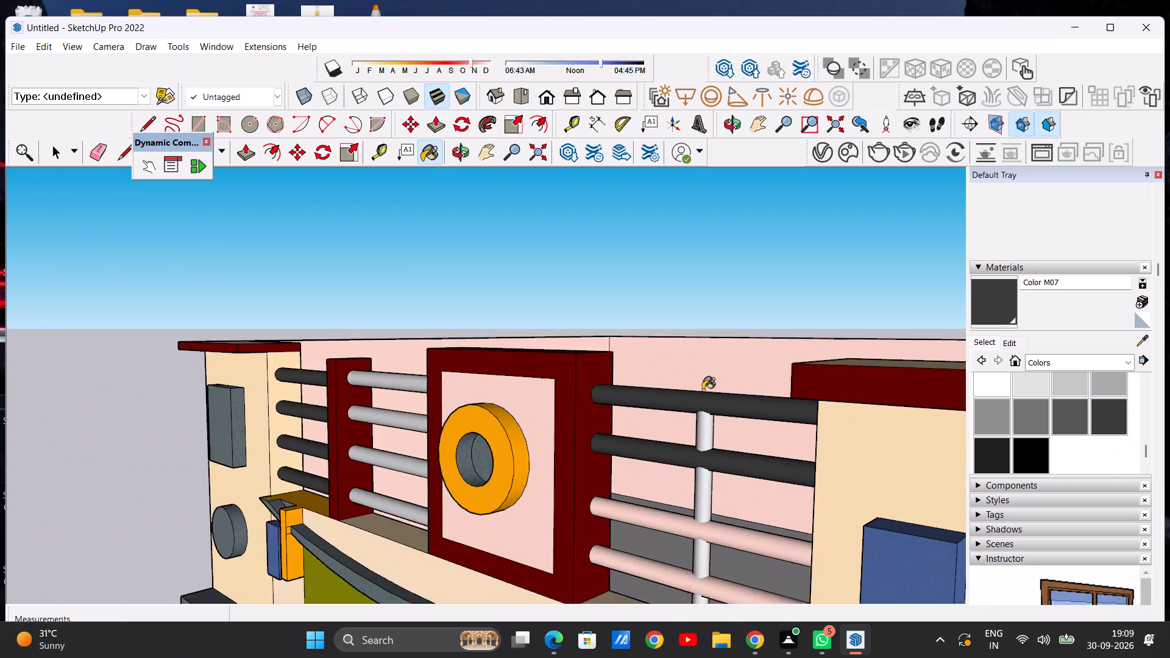
scroll(703, 390, "down", 6)
scroll(725, 490, "up", 7)
left_click(728, 398)
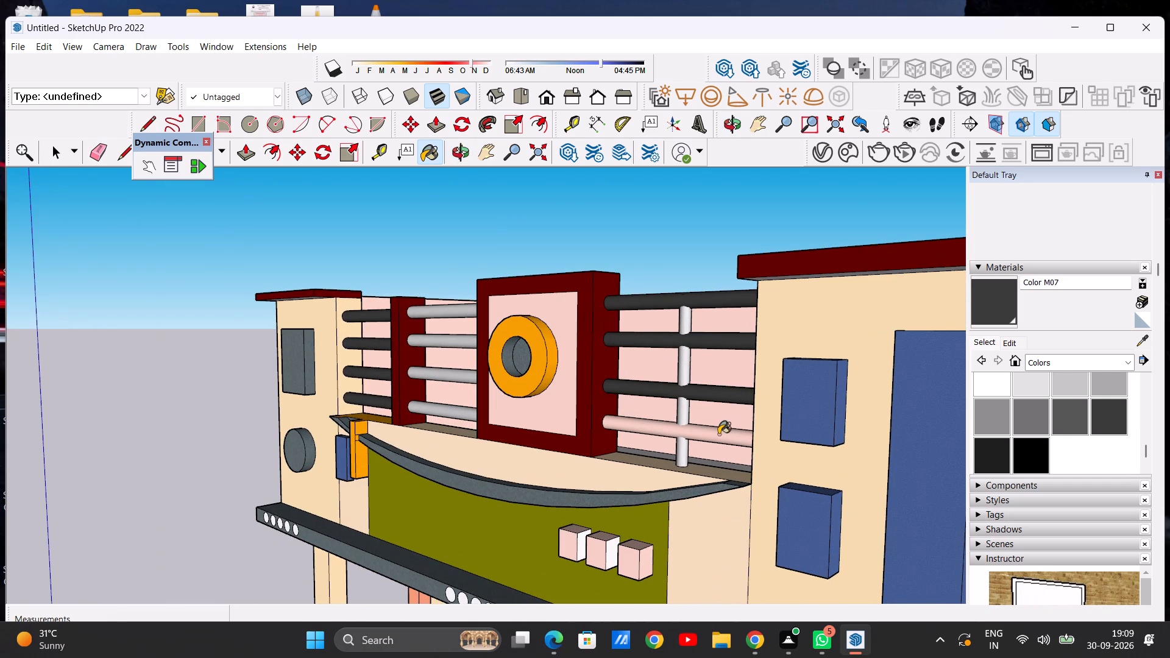
left_click(718, 434)
Paint the slim vertical post crossing the railing bars beside the right facade block with Color M07.
scroll(646, 406, "down", 4)
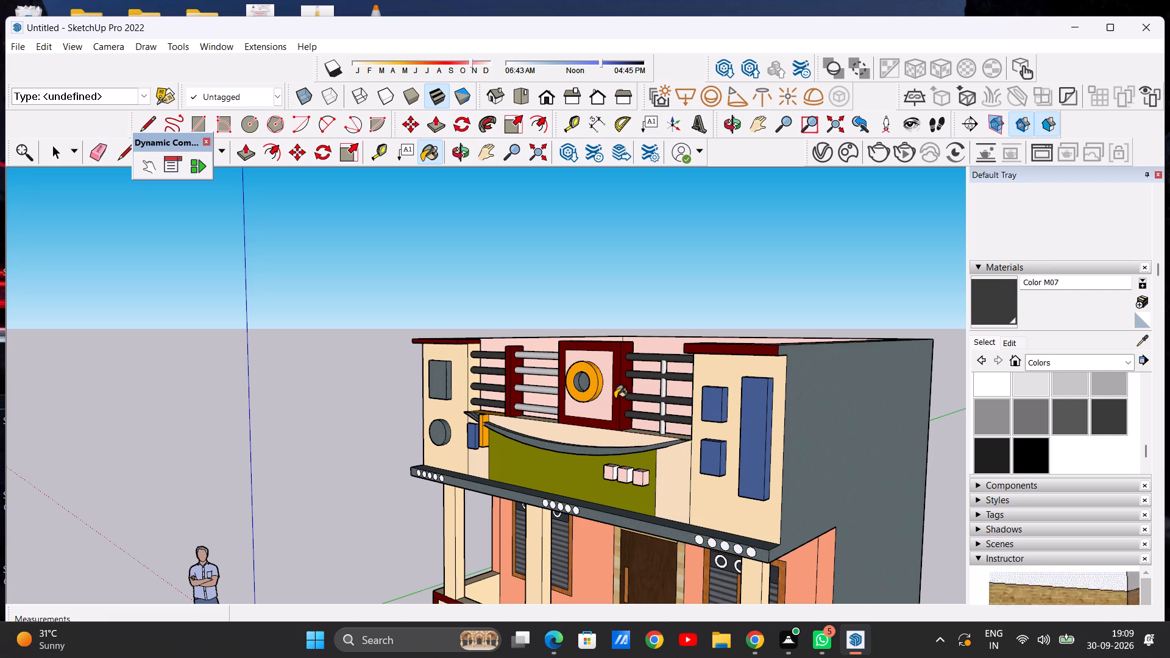
scroll(668, 429, "up", 6)
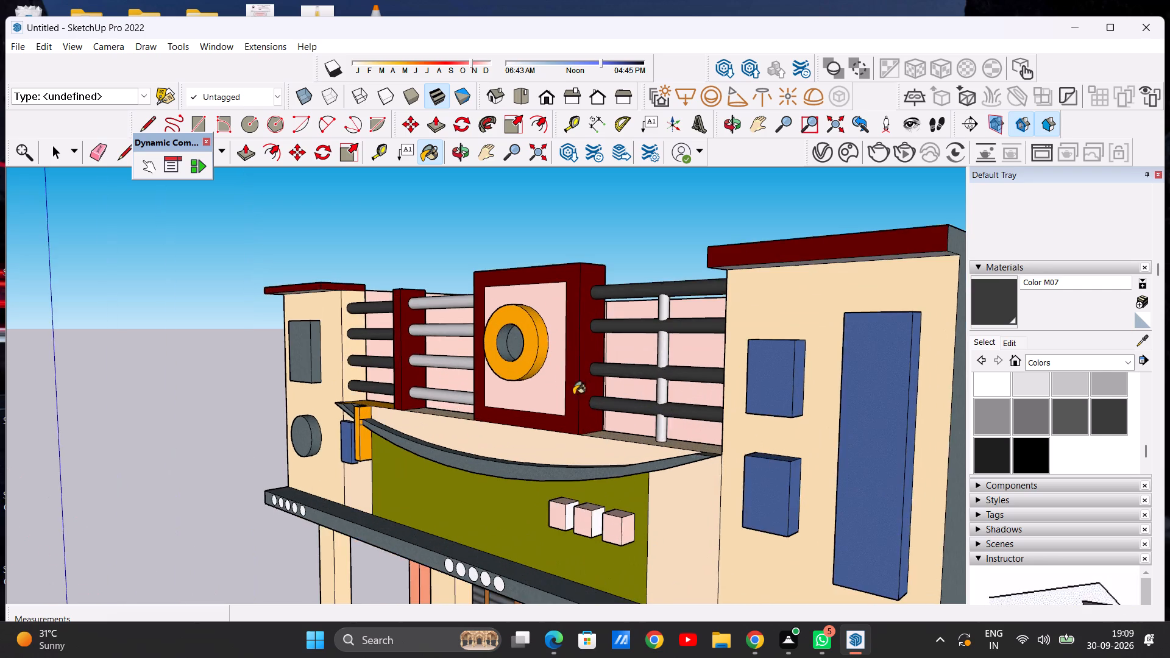
scroll(516, 387, "up", 1)
middle_click_drag(516, 387, 681, 416)
scroll(556, 386, "down", 13)
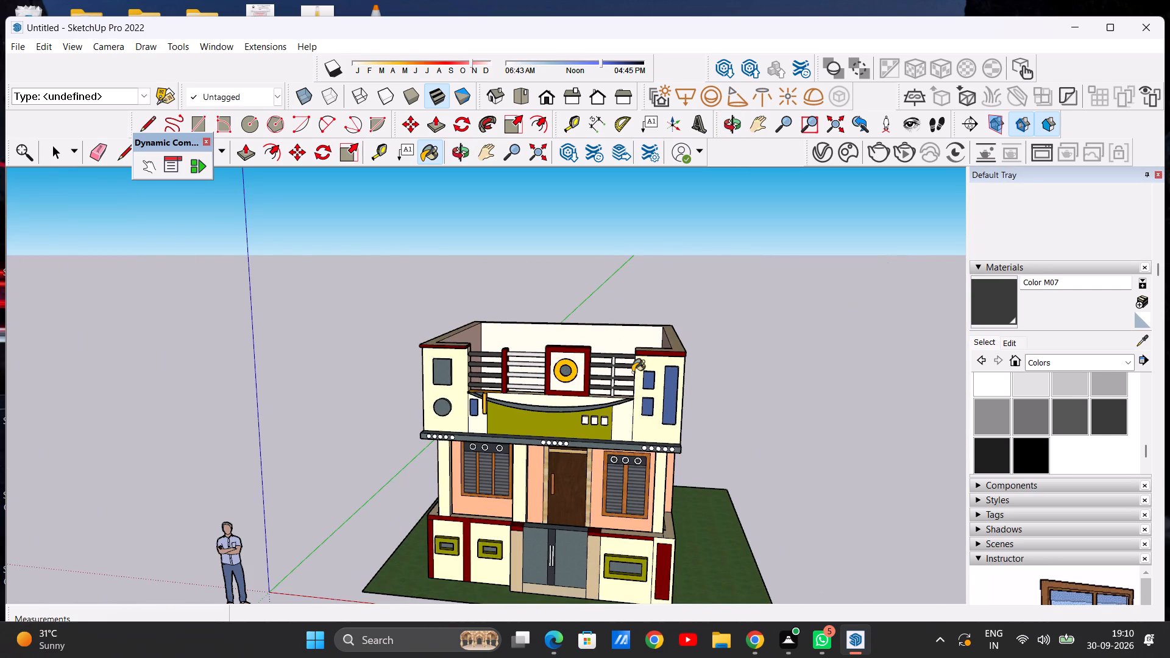
scroll(617, 402, "up", 18)
left_click(601, 345)
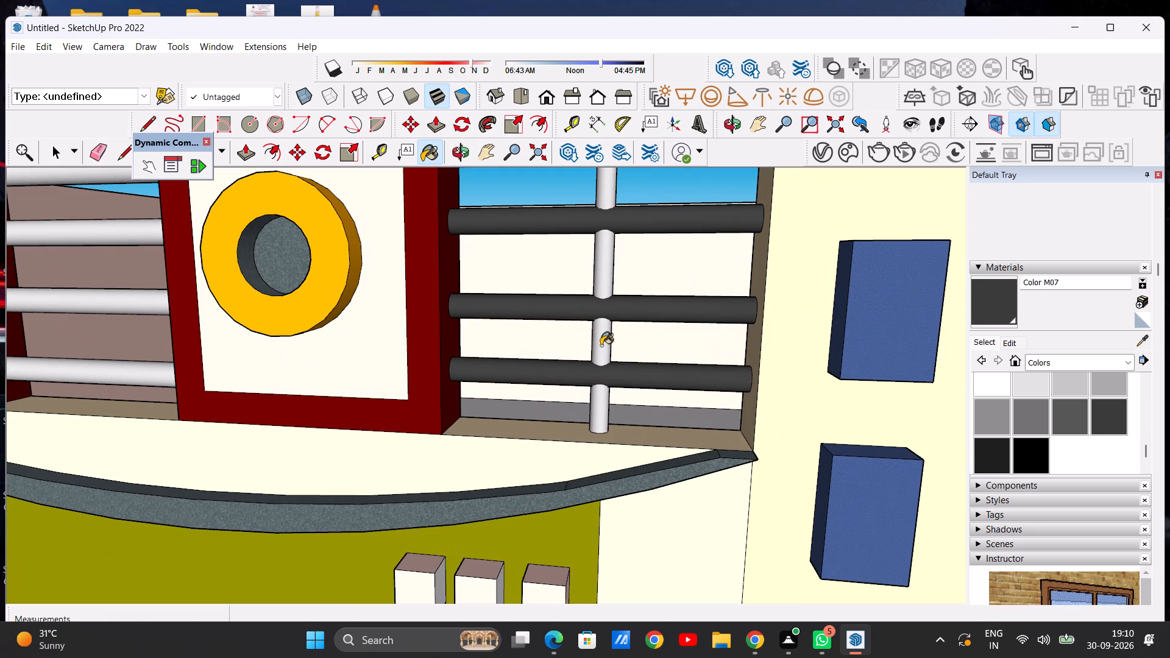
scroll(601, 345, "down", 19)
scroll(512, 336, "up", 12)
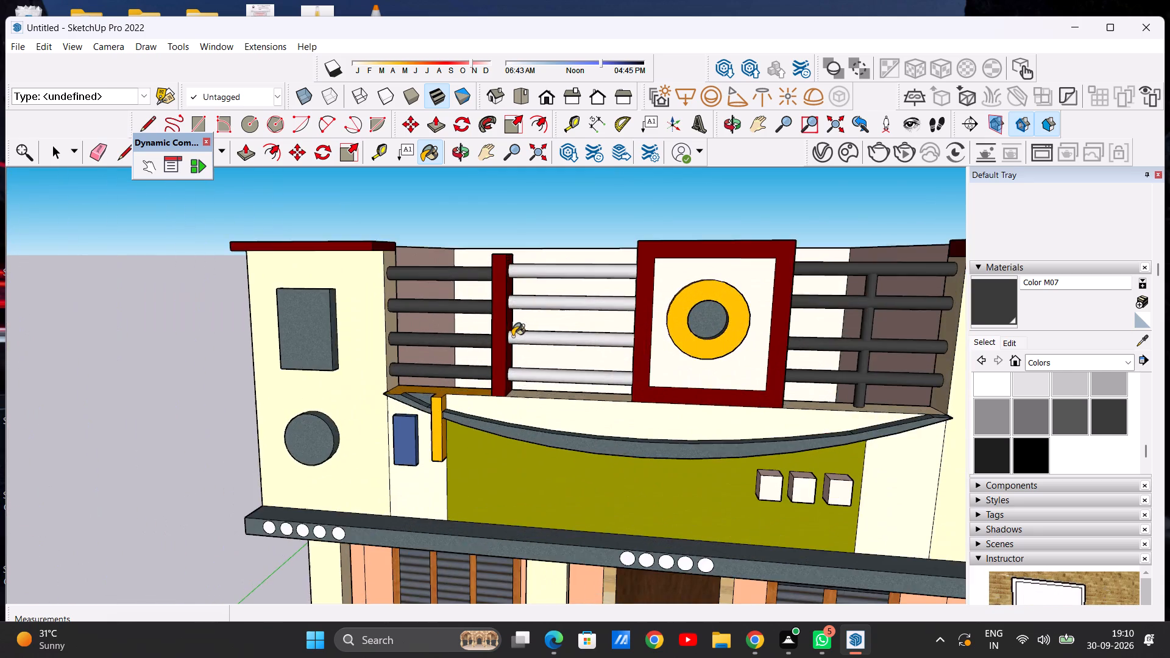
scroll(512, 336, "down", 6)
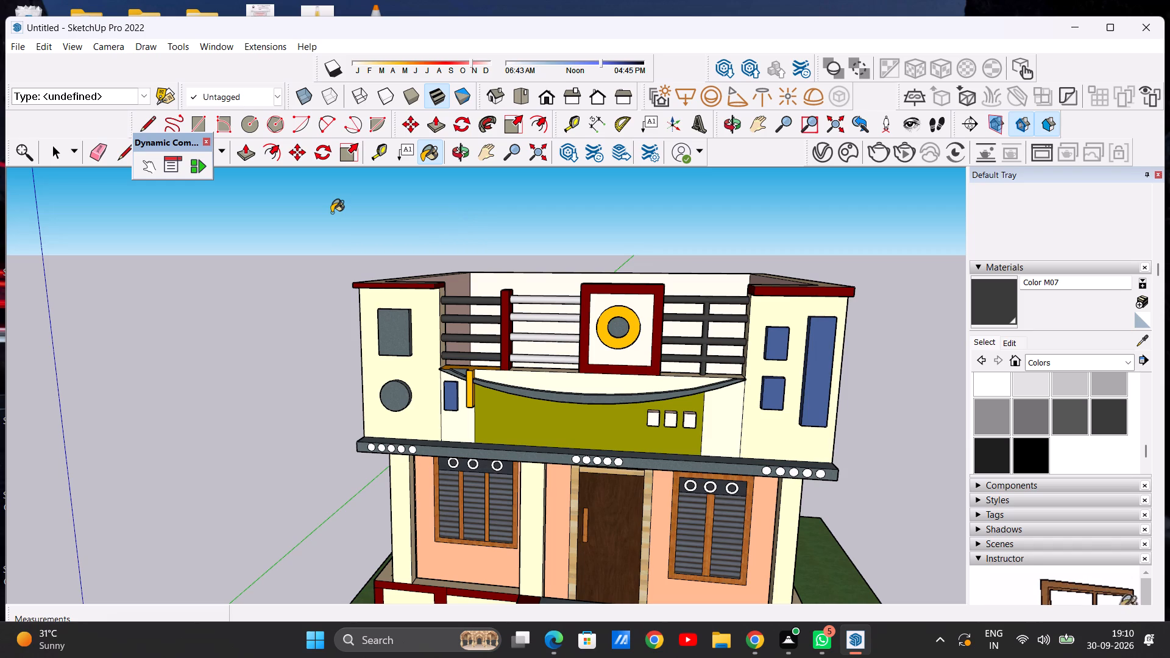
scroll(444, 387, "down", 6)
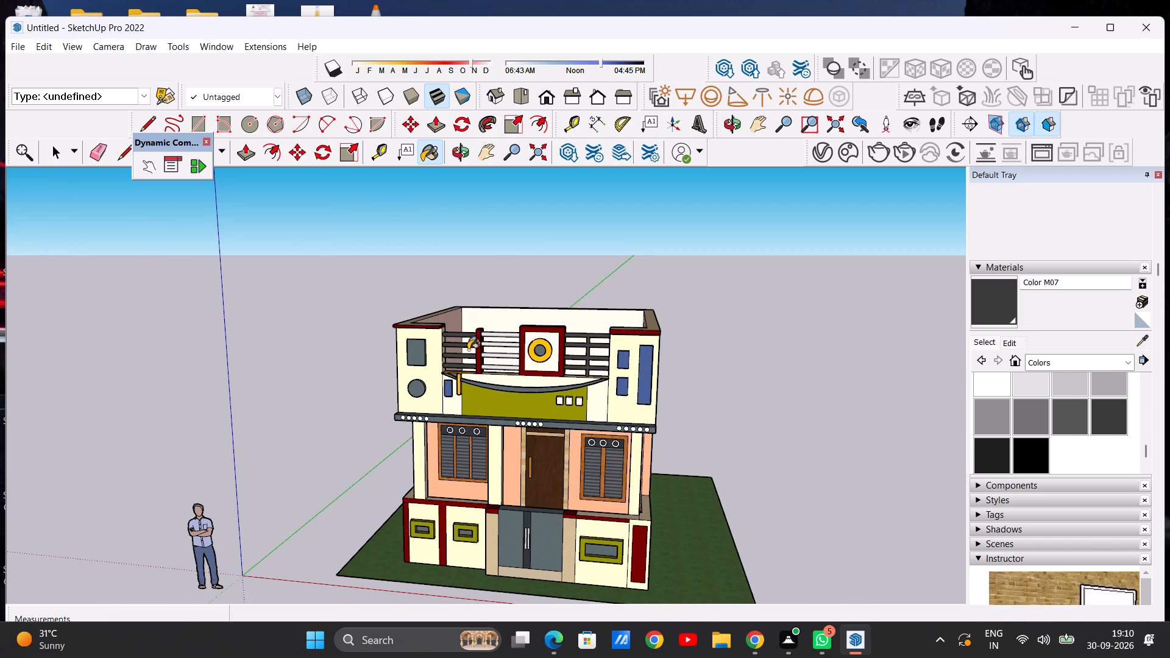
Examine the coloured front facade, including the terrace railing, porch columns, windows and entrance door.
scroll(483, 380, "up", 4)
scroll(493, 355, "down", 6)
scroll(470, 342, "up", 7)
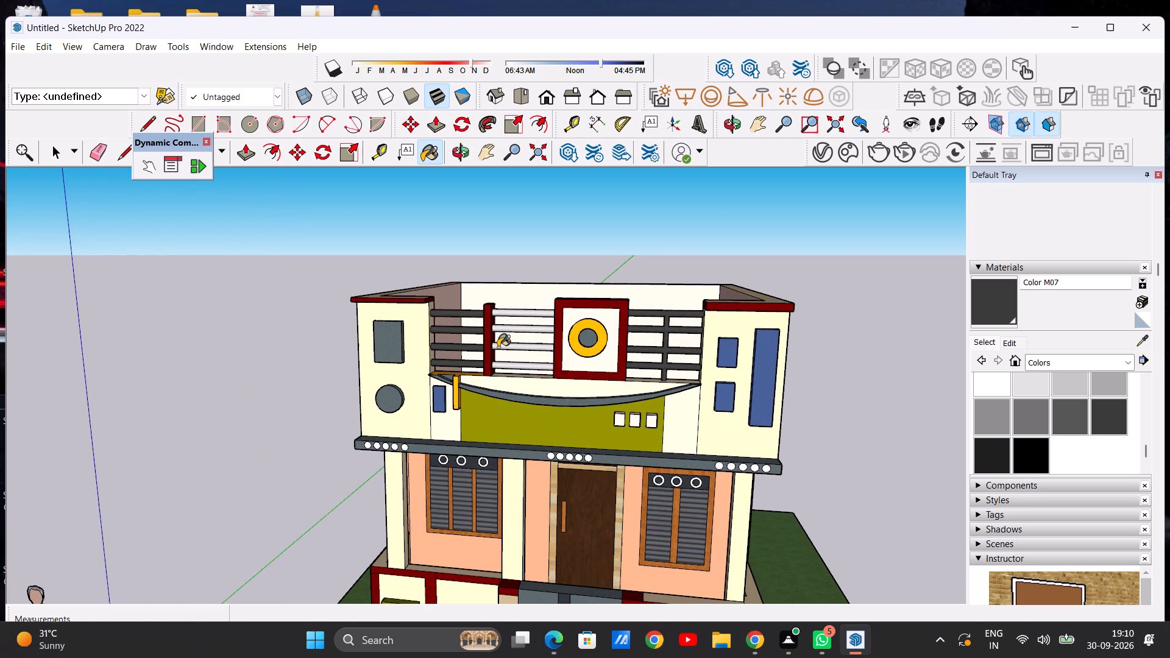
scroll(534, 315, "down", 5)
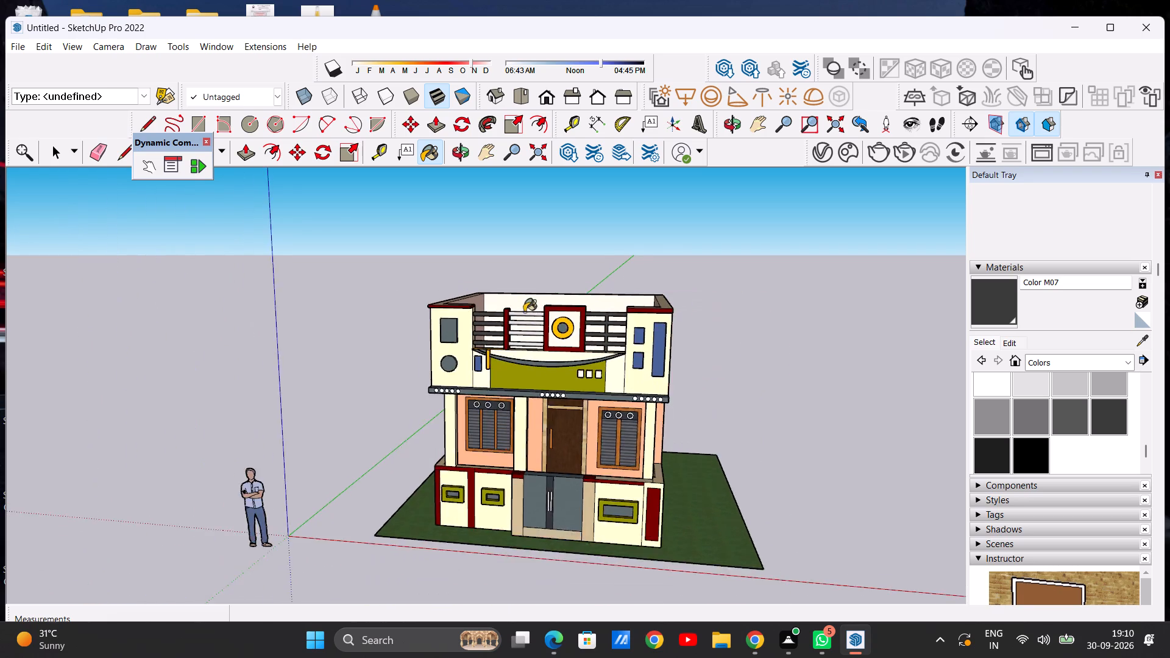
scroll(524, 312, "down", 4)
scroll(520, 425, "up", 6)
scroll(484, 326, "down", 2)
scroll(490, 376, "up", 2)
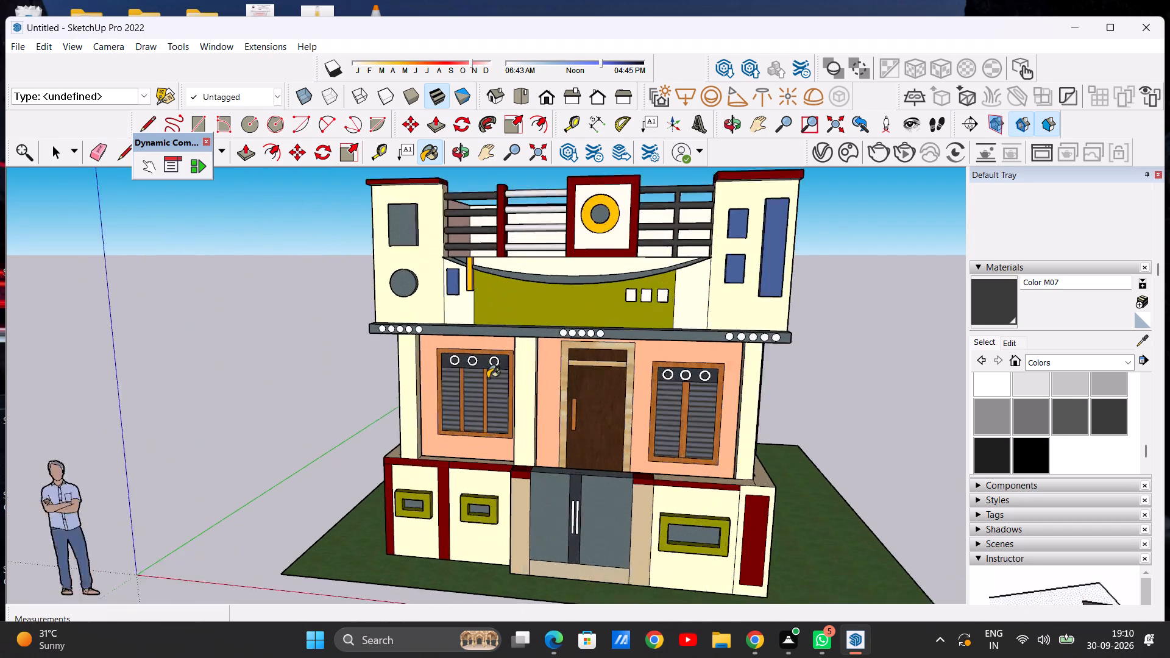
scroll(487, 378, "up", 4)
scroll(480, 381, "down", 3)
middle_click_drag(372, 387, 514, 392)
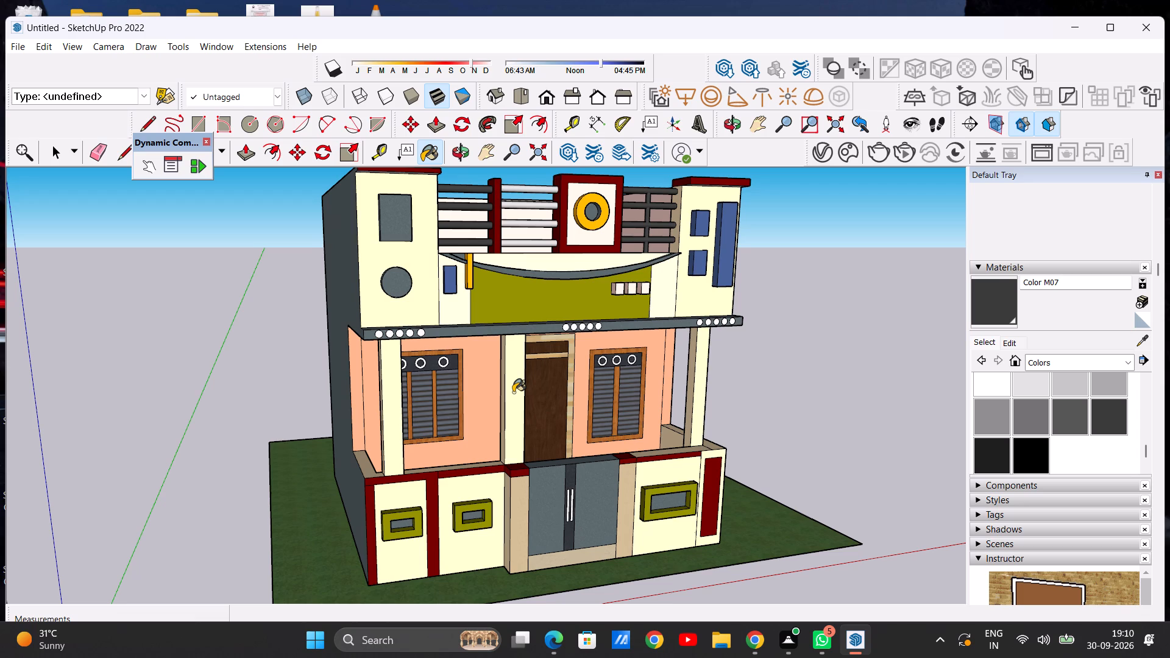
scroll(504, 371, "down", 5)
scroll(516, 356, "up", 12)
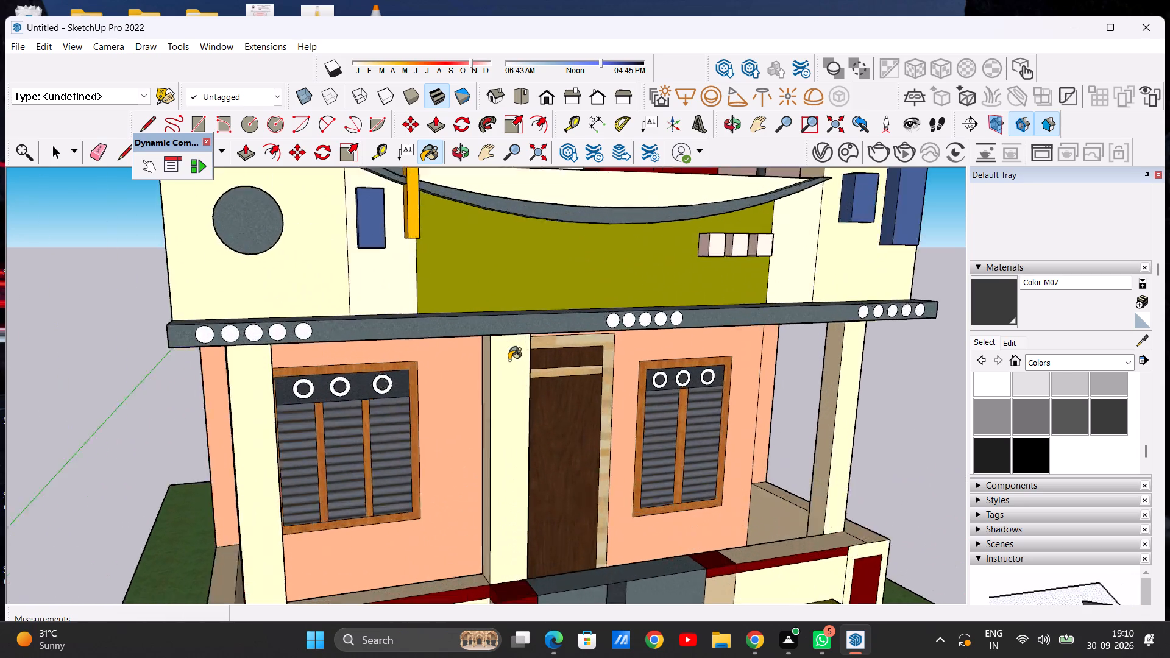
scroll(509, 360, "up", 2)
scroll(511, 366, "down", 12)
scroll(447, 387, "up", 6)
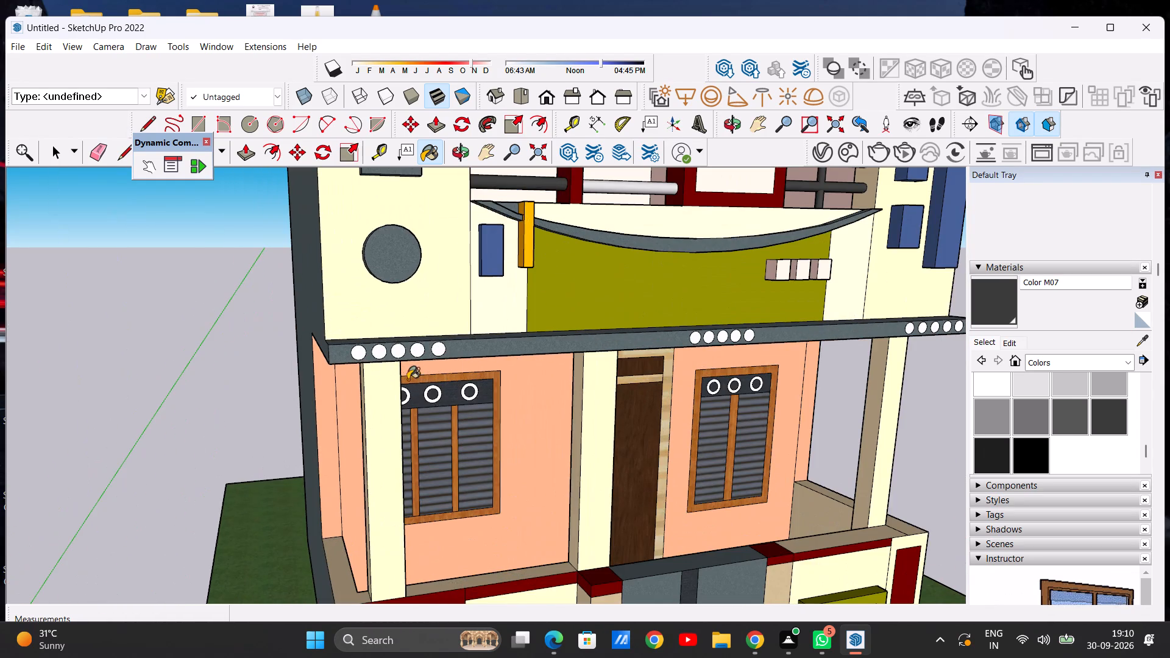
middle_click_drag(360, 384, 674, 343)
middle_click_drag(672, 346, 413, 363)
scroll(412, 366, "down", 11)
scroll(532, 364, "up", 7)
scroll(459, 428, "up", 7)
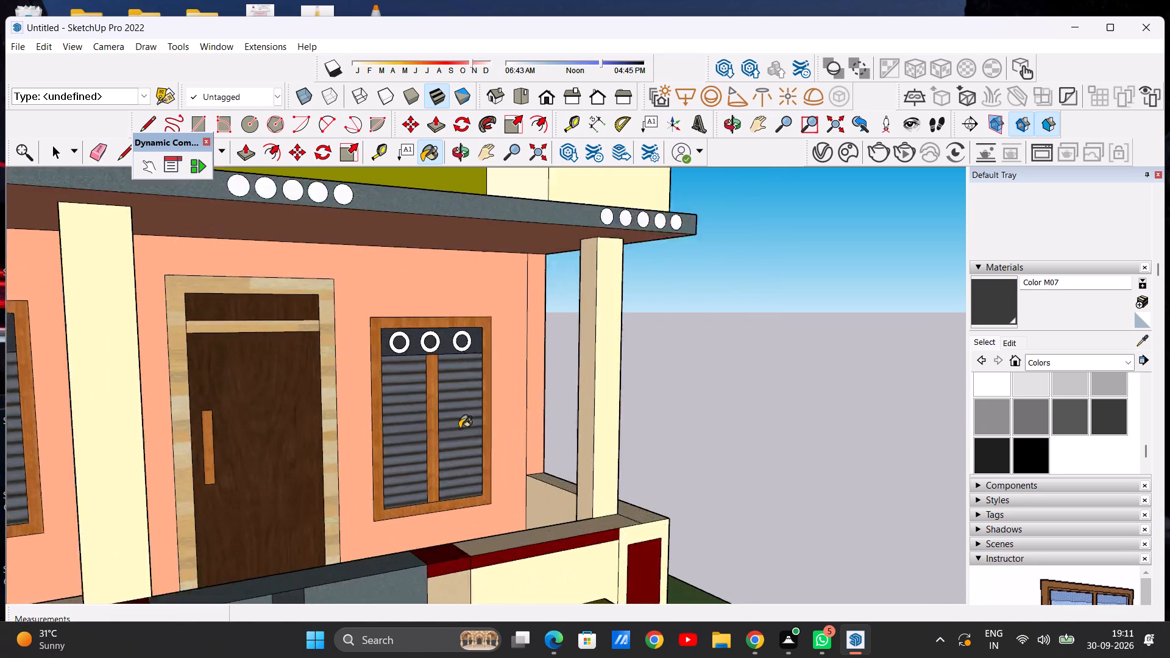
scroll(459, 428, "up", 1)
scroll(581, 423, "down", 5)
middle_click_drag(585, 421, 480, 529)
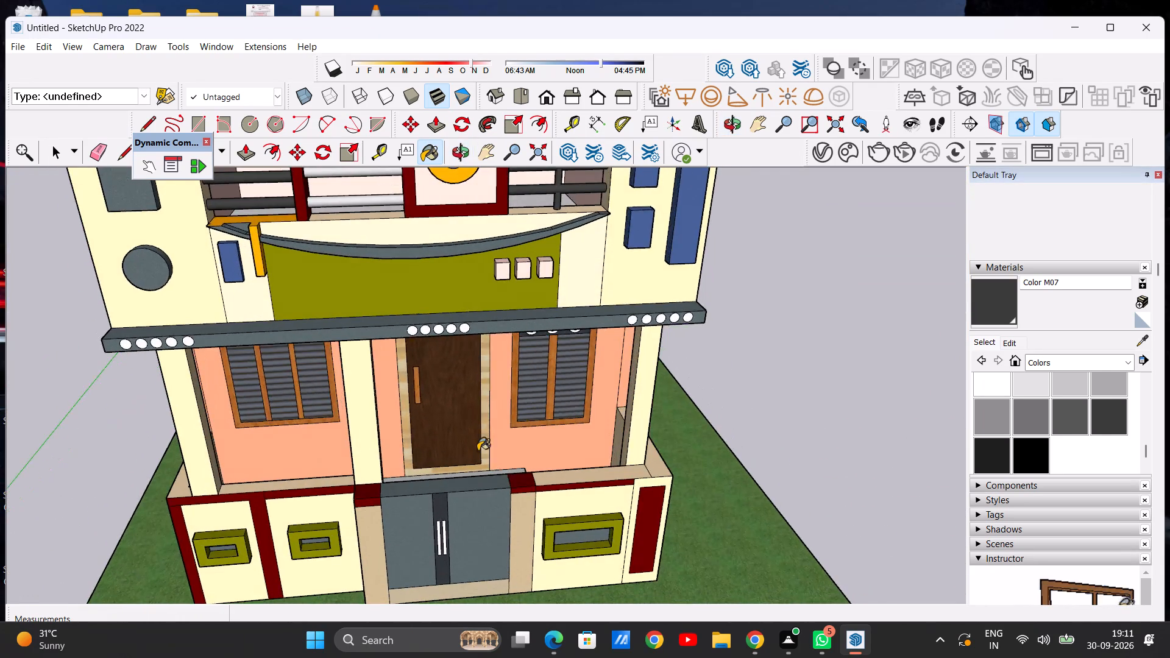
Inspect the porch interior from the open side of the house, including the entrance steps, floor and front wall.
scroll(478, 451, "down", 3)
middle_click_drag(464, 489, 213, 510)
middle_click_drag(603, 505, 429, 548)
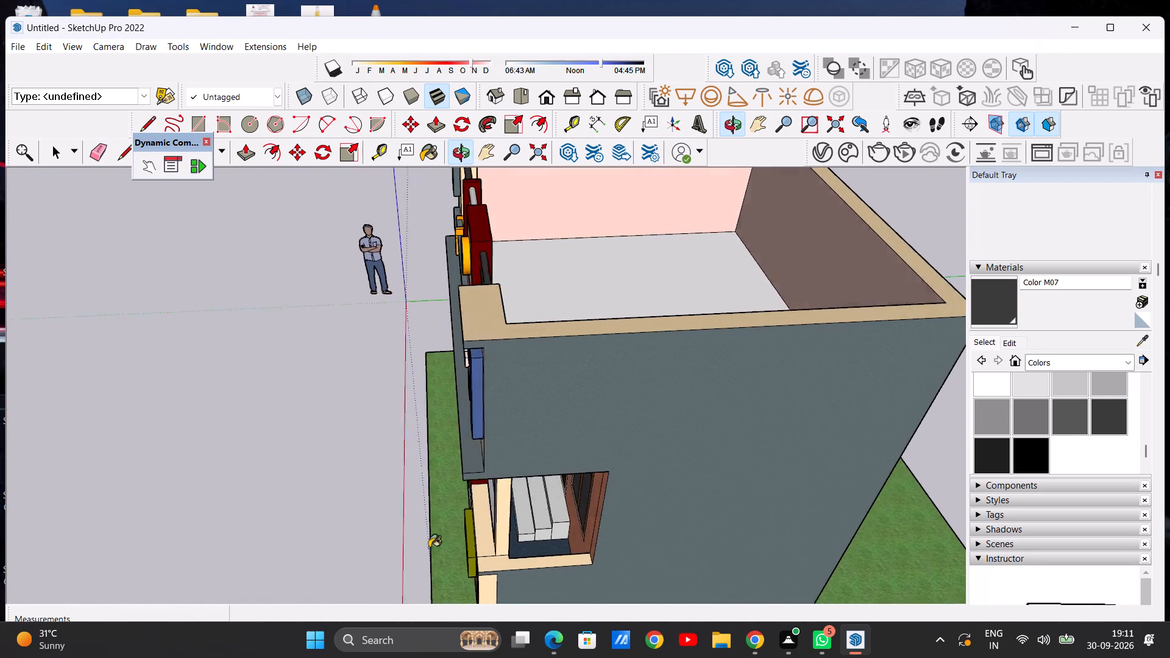
middle_click_drag(429, 548, 422, 553)
scroll(573, 523, "up", 15)
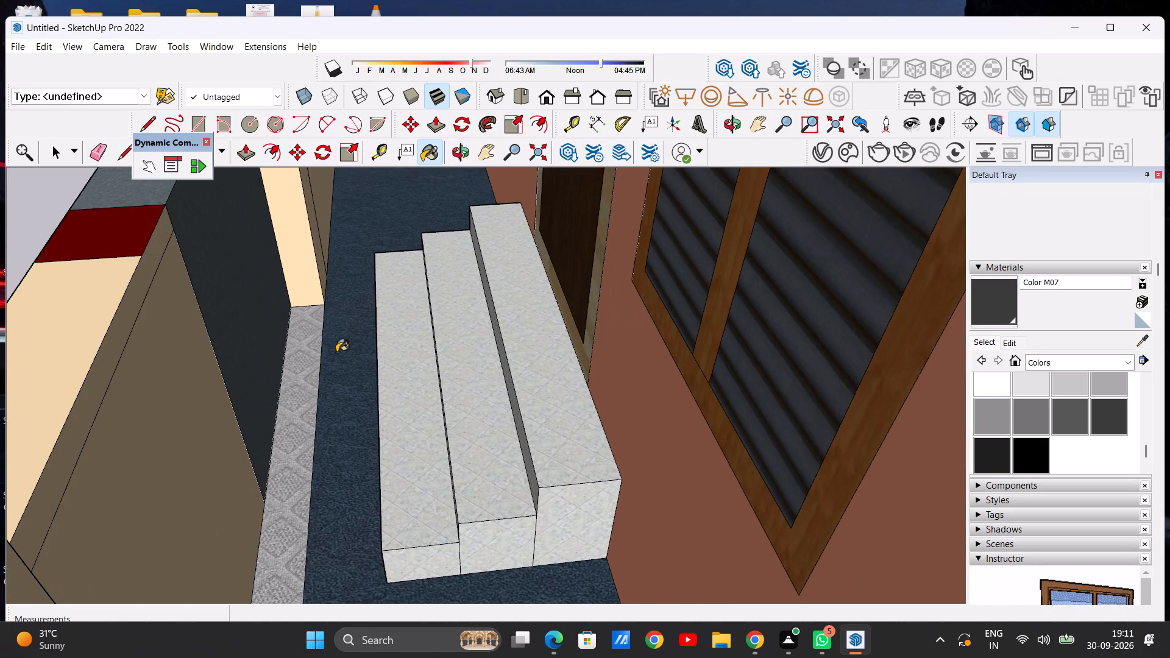
scroll(433, 362, "down", 8)
scroll(512, 436, "up", 8)
scroll(439, 420, "up", 5)
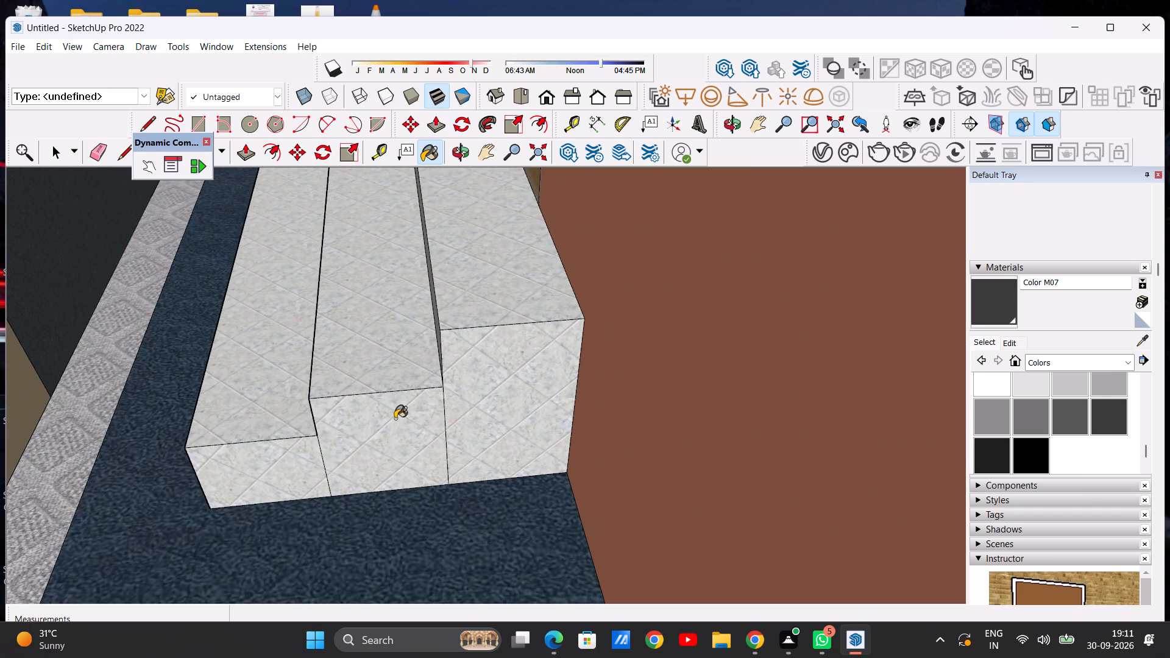
scroll(493, 386, "down", 15)
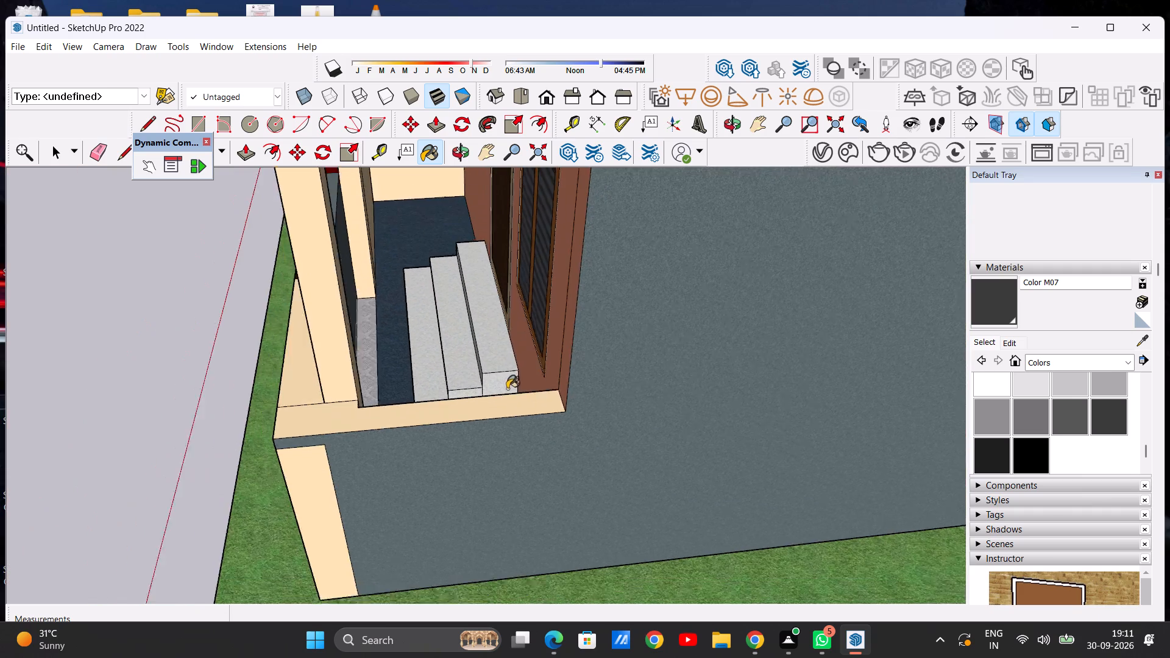
scroll(507, 389, "down", 8)
scroll(410, 325, "up", 7)
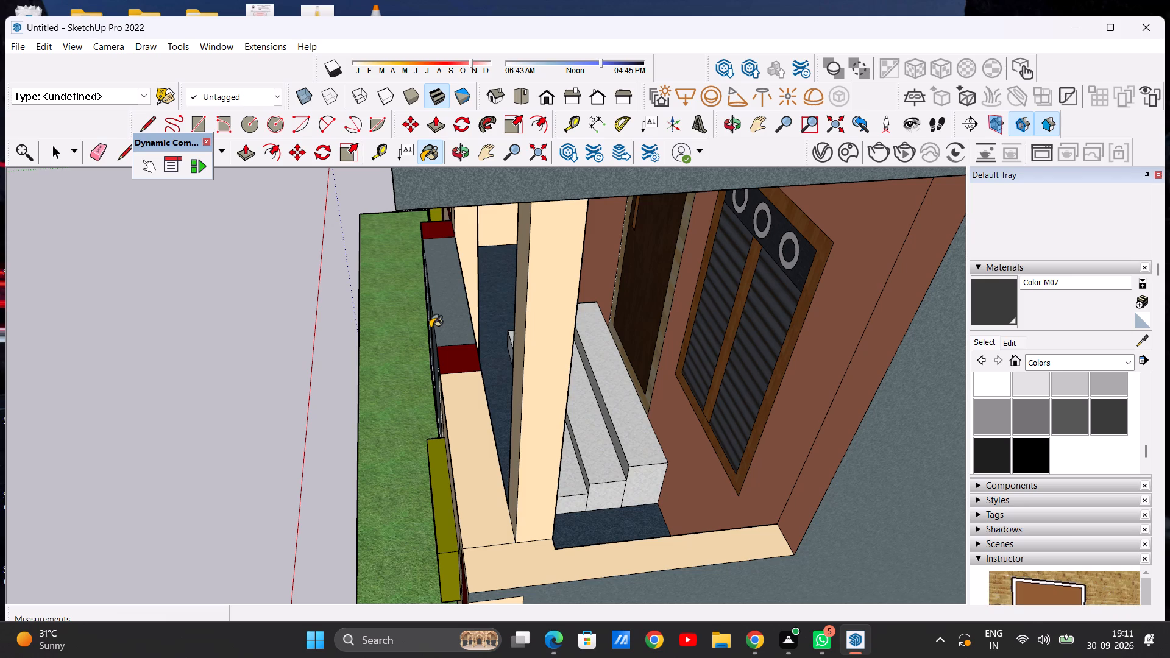
scroll(430, 328, "down", 20)
scroll(430, 328, "down", 1)
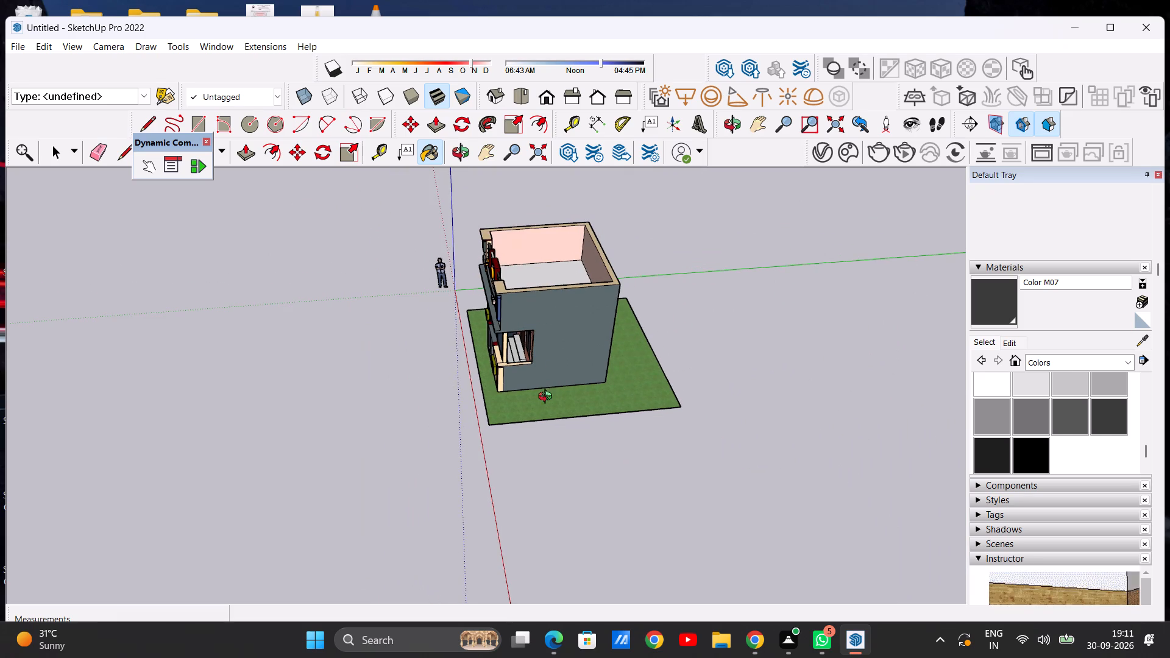
middle_click_drag(548, 398, 531, 326)
scroll(521, 340, "up", 16)
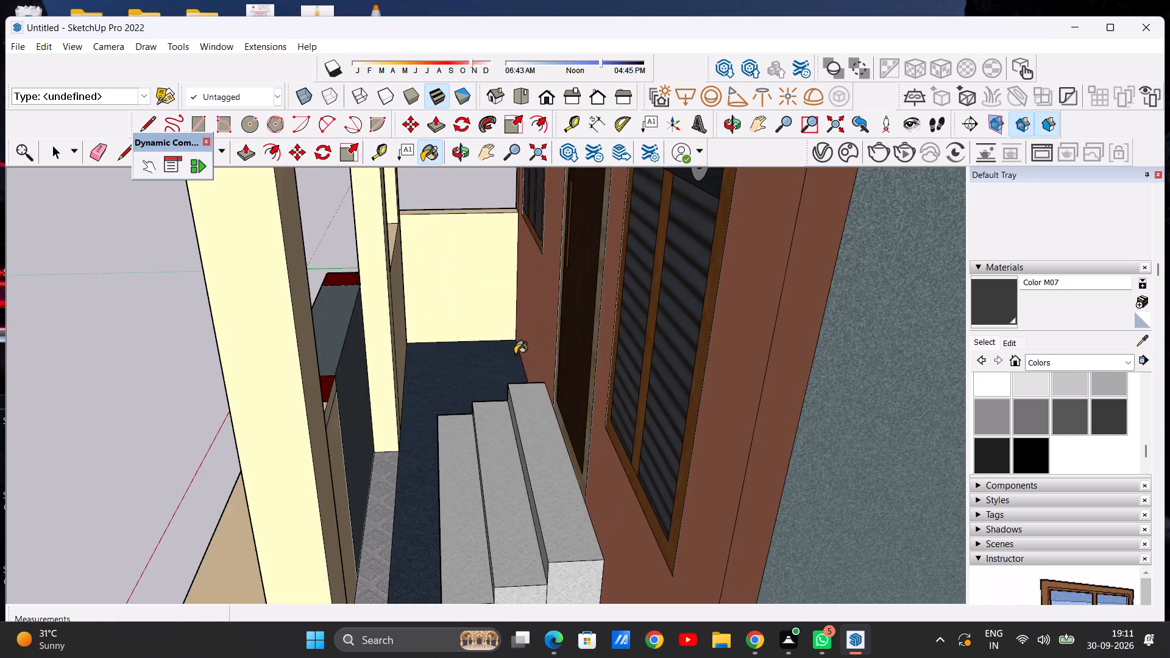
scroll(515, 354, "up", 17)
scroll(513, 366, "down", 20)
scroll(513, 366, "down", 6)
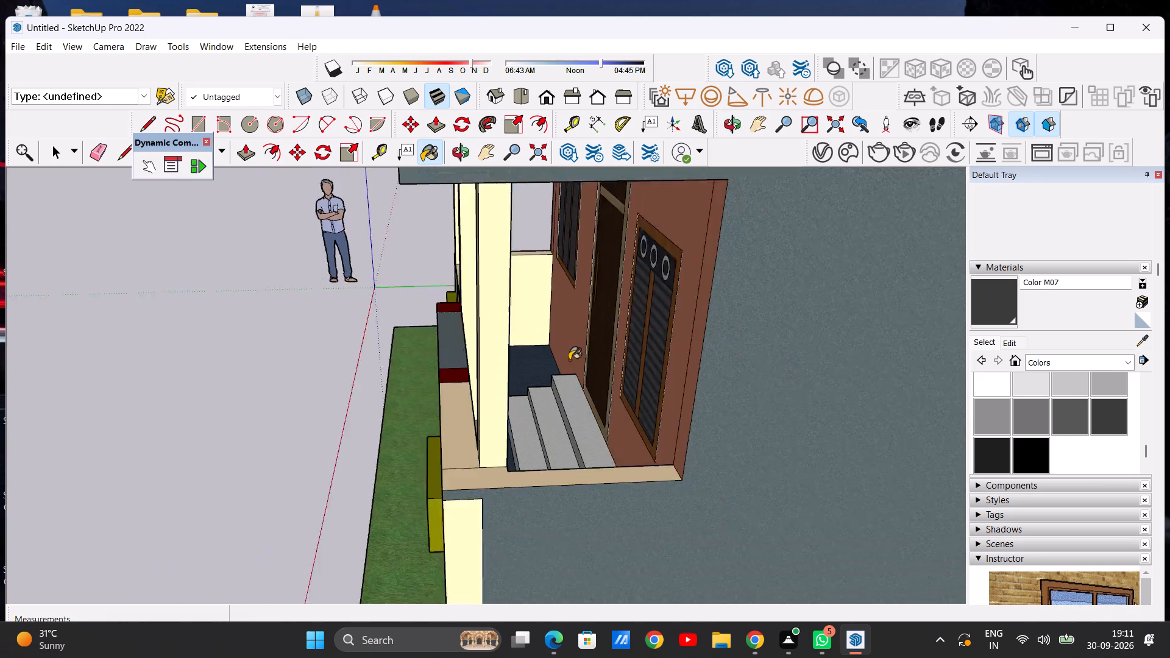
scroll(569, 360, "down", 3)
Repaint the four light grey railing bars between the narrow red post and the red-framed emblem with Color M07.
middle_click_drag(445, 366, 916, 350)
scroll(734, 359, "down", 3)
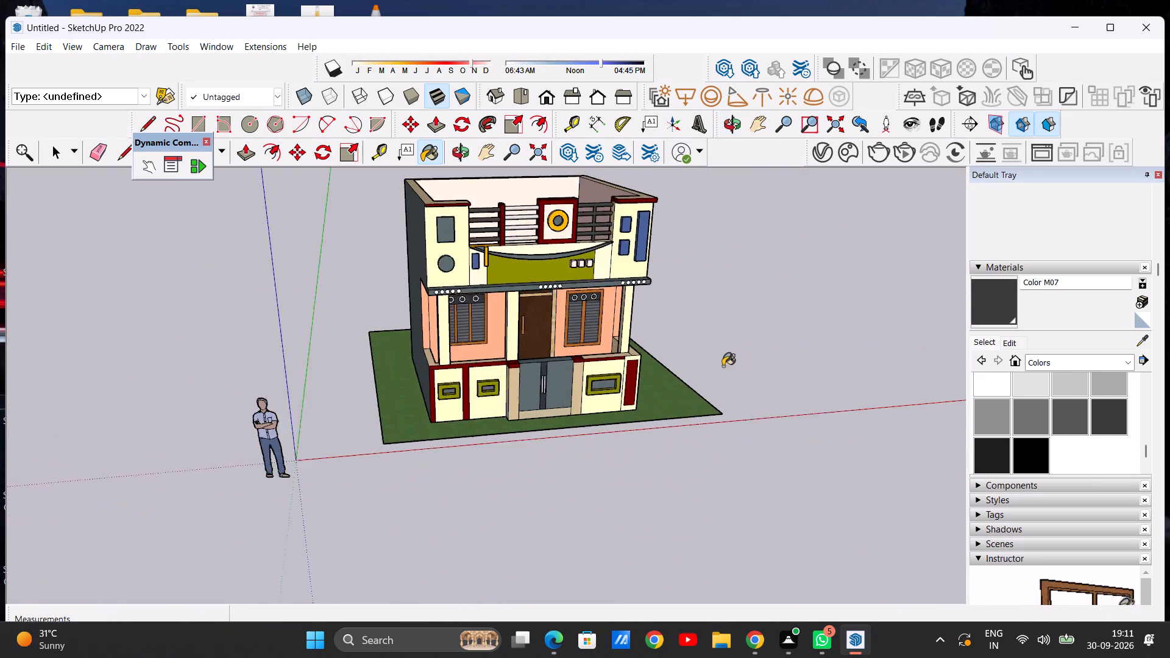
scroll(723, 366, "down", 3)
scroll(612, 235, "up", 13)
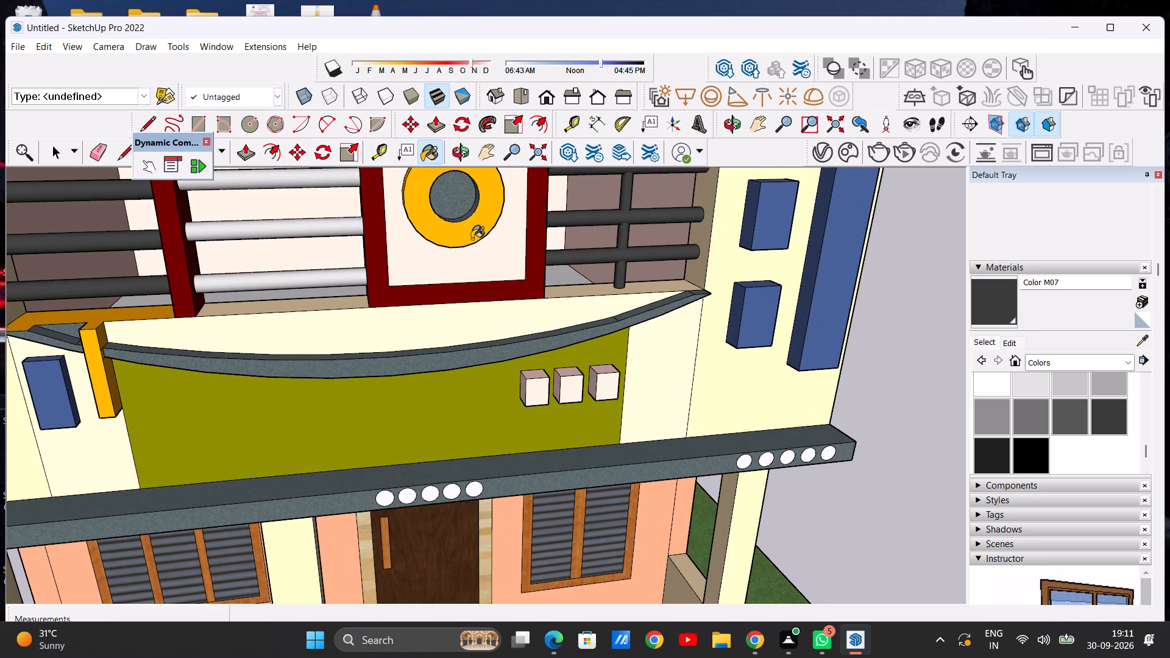
scroll(486, 266, "down", 10)
middle_click_drag(656, 261, 427, 238)
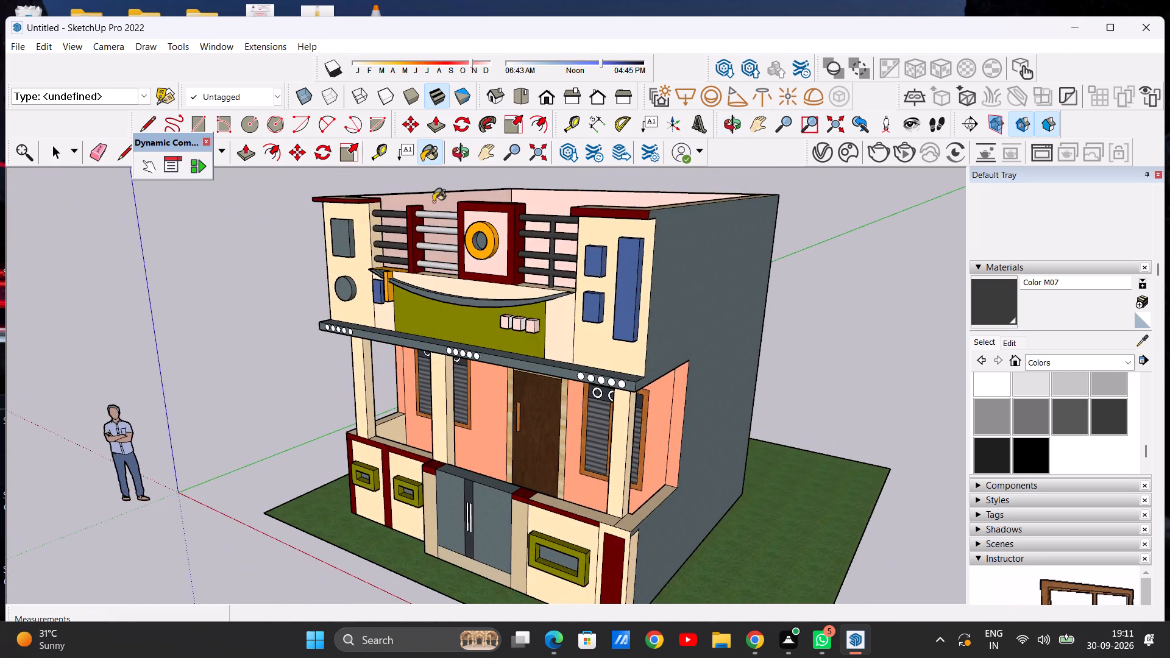
scroll(436, 200, "up", 12)
left_click(443, 272)
scroll(494, 278, "down", 4)
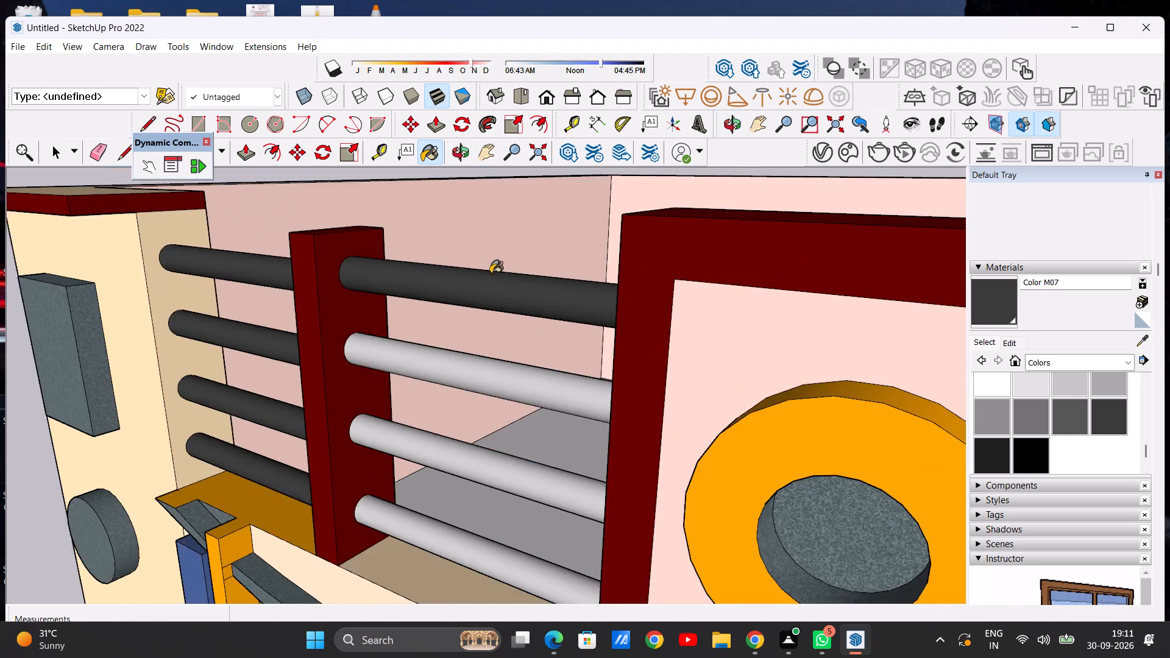
scroll(491, 274, "down", 11)
scroll(511, 320, "up", 7)
scroll(509, 316, "down", 9)
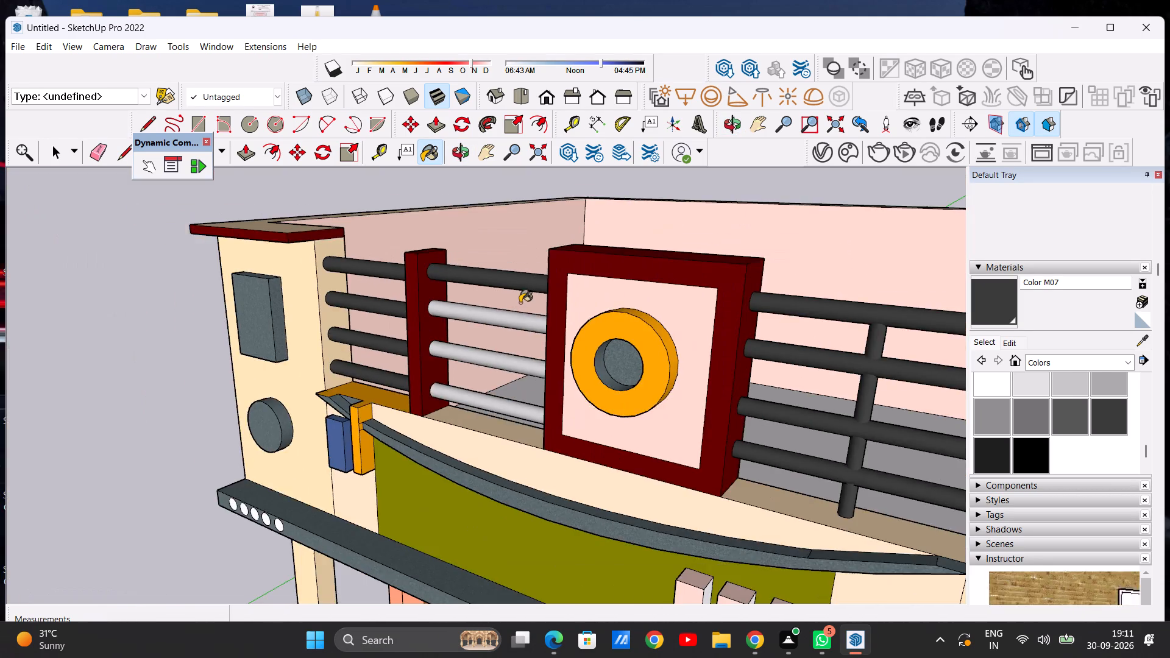
scroll(503, 328, "up", 7)
left_click(546, 237)
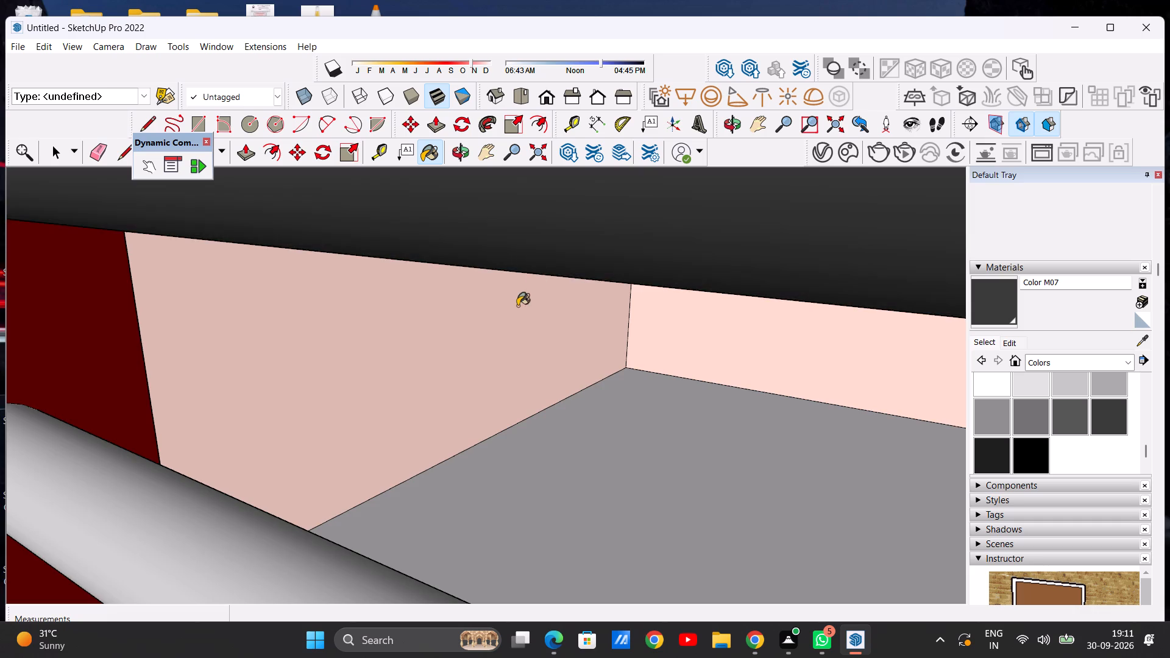
scroll(515, 332, "down", 12)
scroll(519, 364, "up", 9)
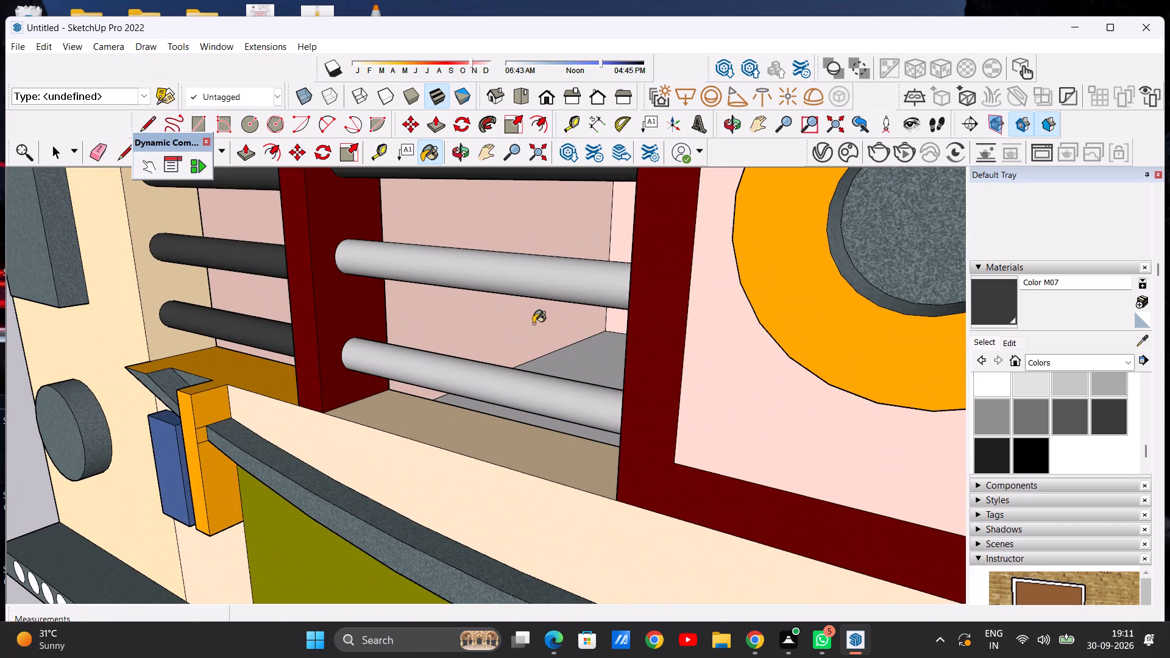
left_click(539, 278)
scroll(453, 386, "up", 8)
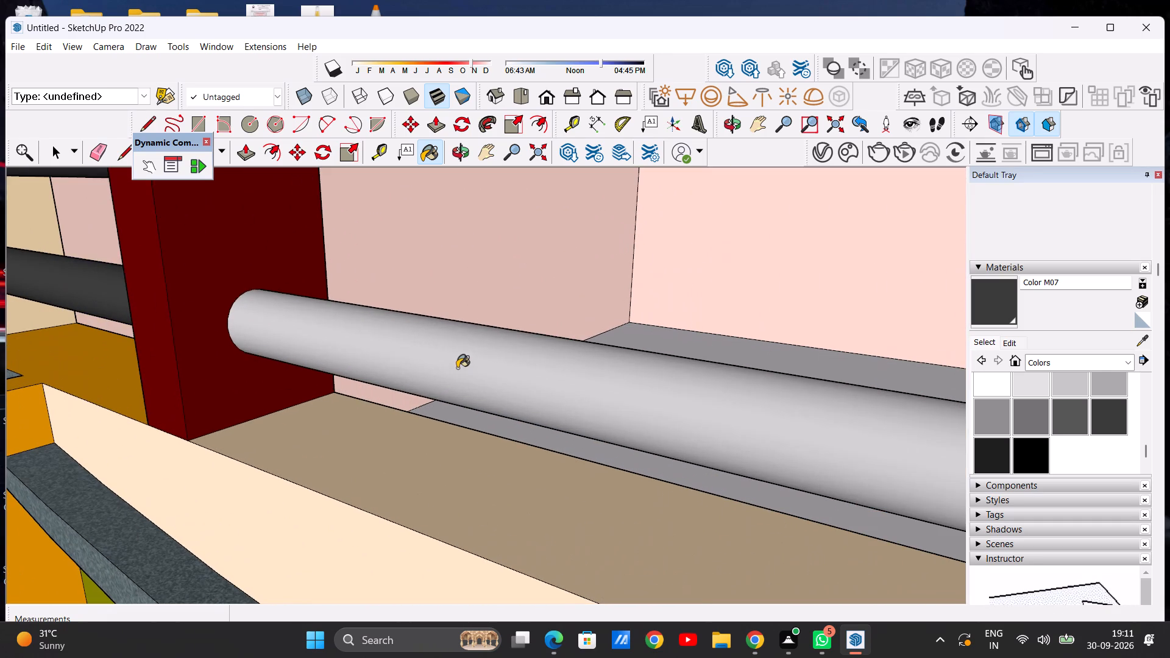
left_click(457, 368)
Inspect the terrace railing, emblem and terrace walls behind the bars from several angles and distances.
scroll(470, 400, "down", 20)
scroll(470, 400, "down", 6)
middle_click_drag(460, 352, 542, 369)
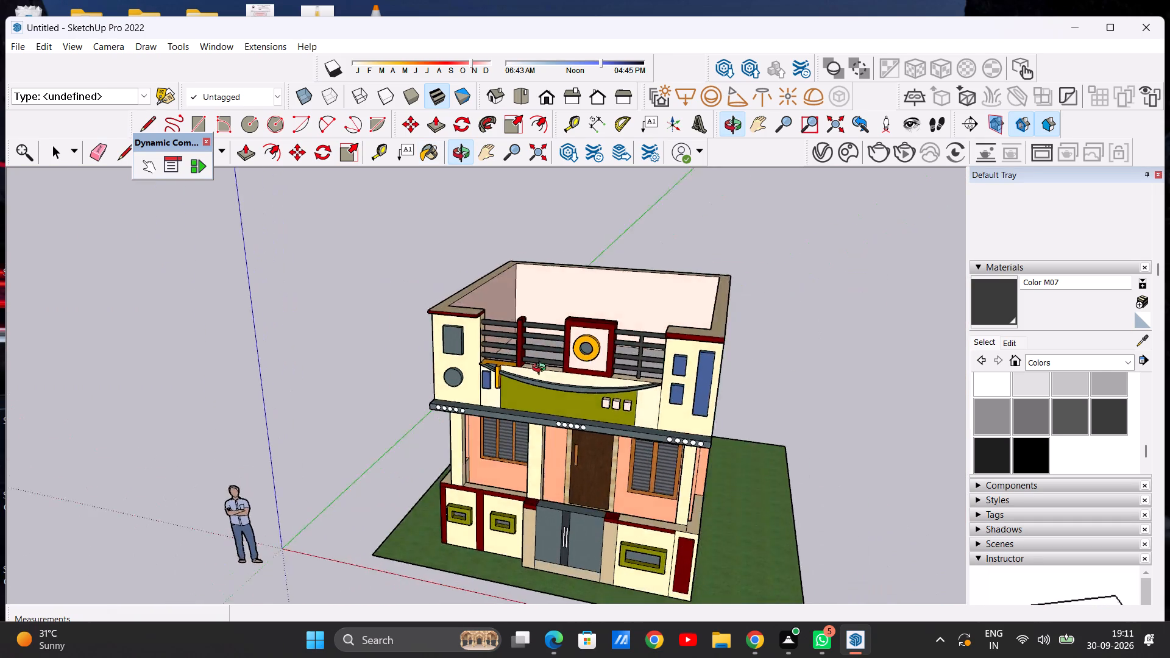
middle_click_drag(542, 369, 616, 331)
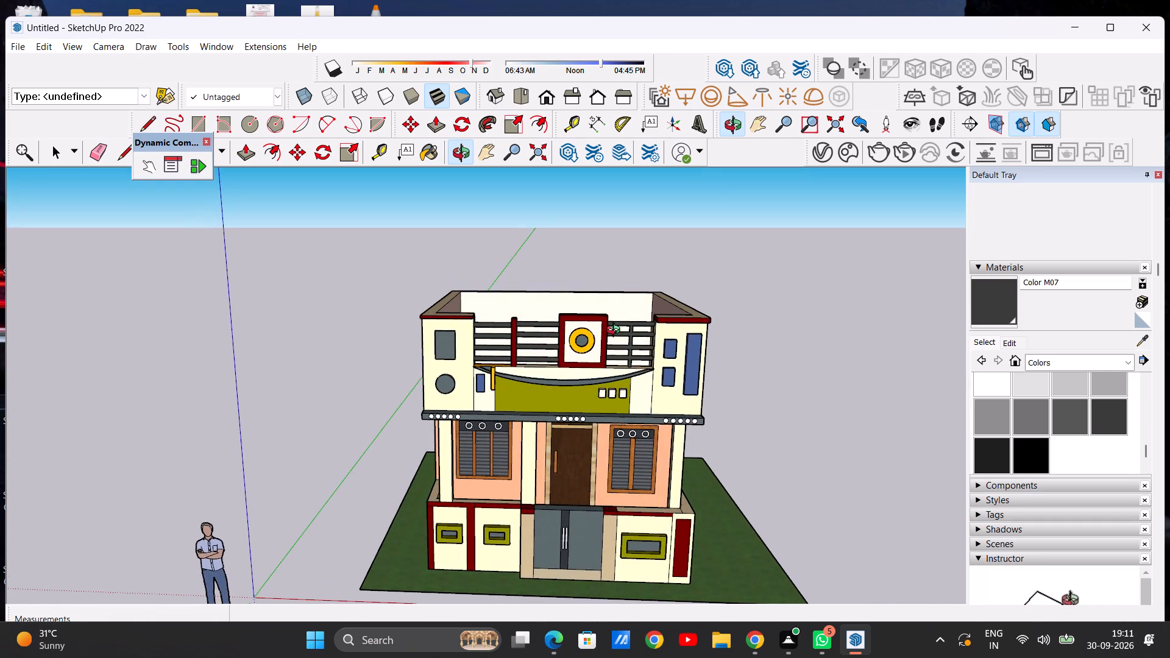
middle_click_drag(616, 331, 626, 304)
scroll(642, 349, "up", 13)
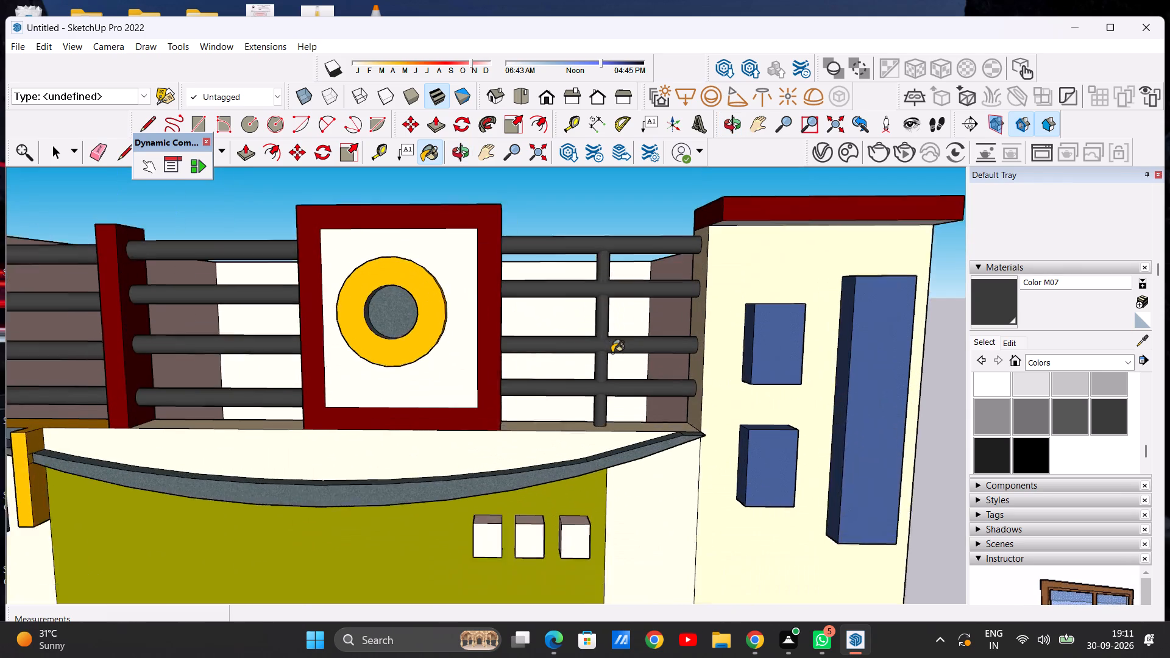
scroll(612, 353, "up", 2)
middle_click_drag(645, 359, 570, 430)
middle_click_drag(580, 437, 584, 440)
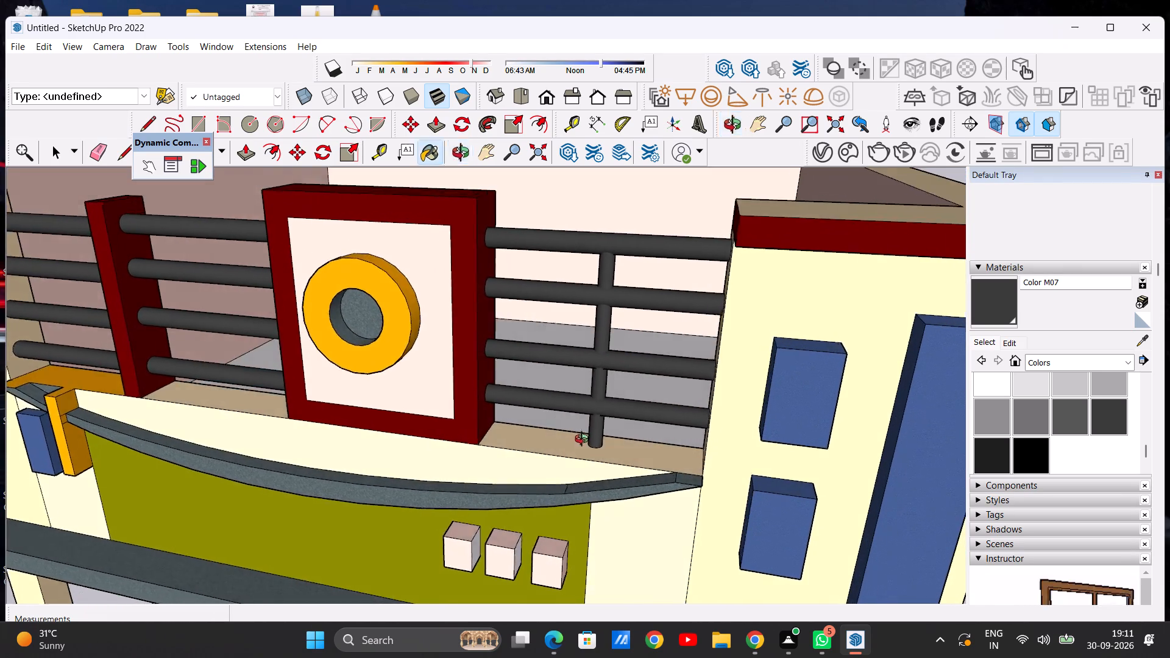
middle_click_drag(584, 440, 631, 384)
scroll(564, 399, "down", 11)
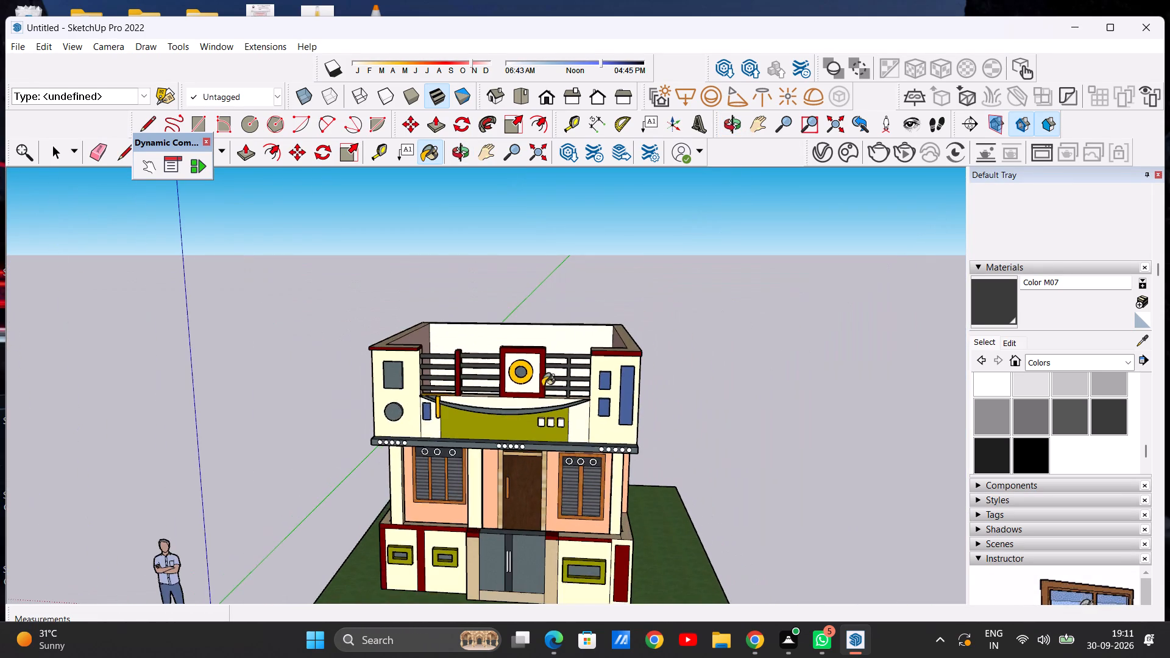
scroll(489, 389, "up", 7)
middle_click_drag(503, 356, 503, 325)
scroll(458, 325, "up", 9)
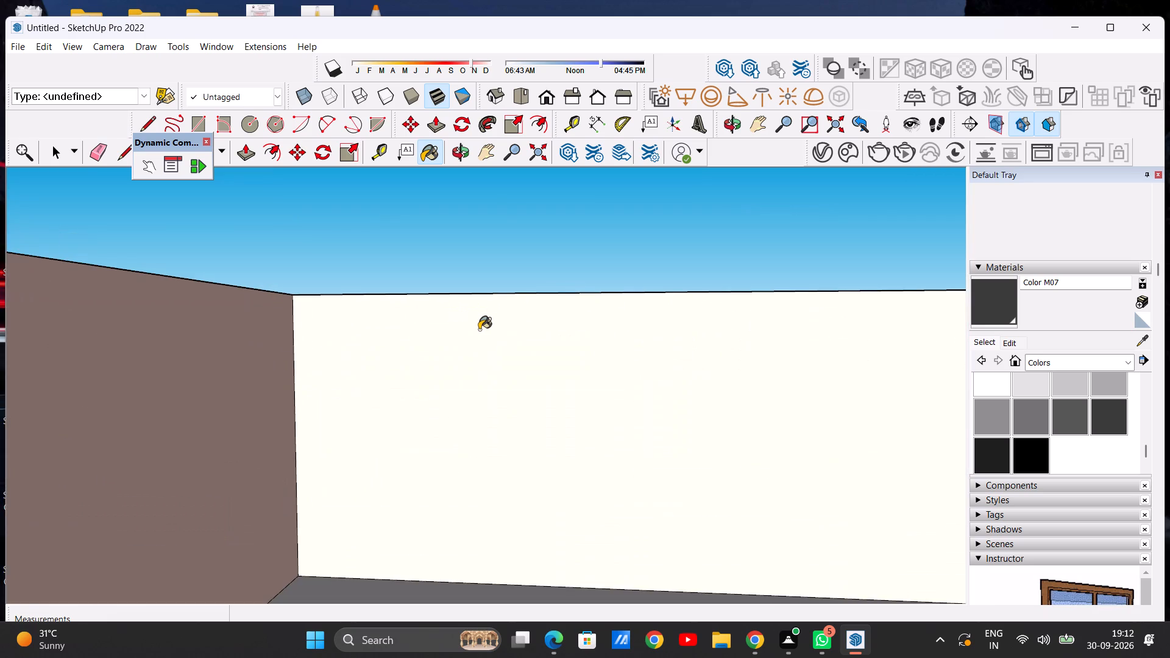
scroll(479, 330, "down", 4)
scroll(494, 346, "up", 5)
scroll(494, 346, "down", 4)
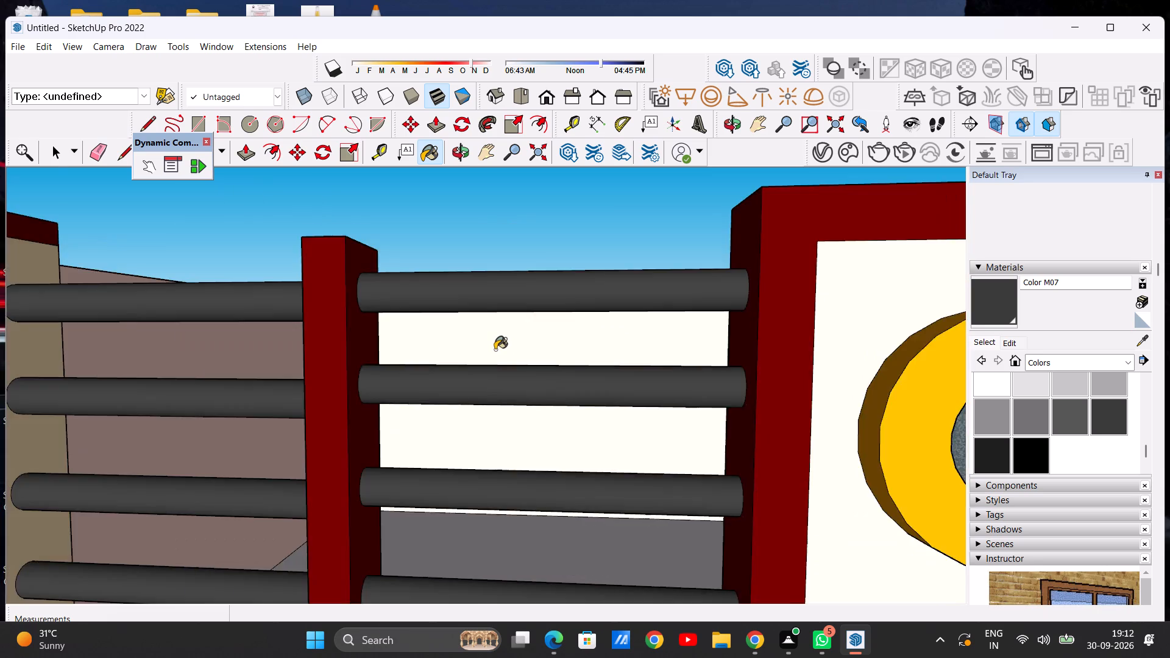
scroll(495, 350, "down", 3)
scroll(517, 411, "up", 6)
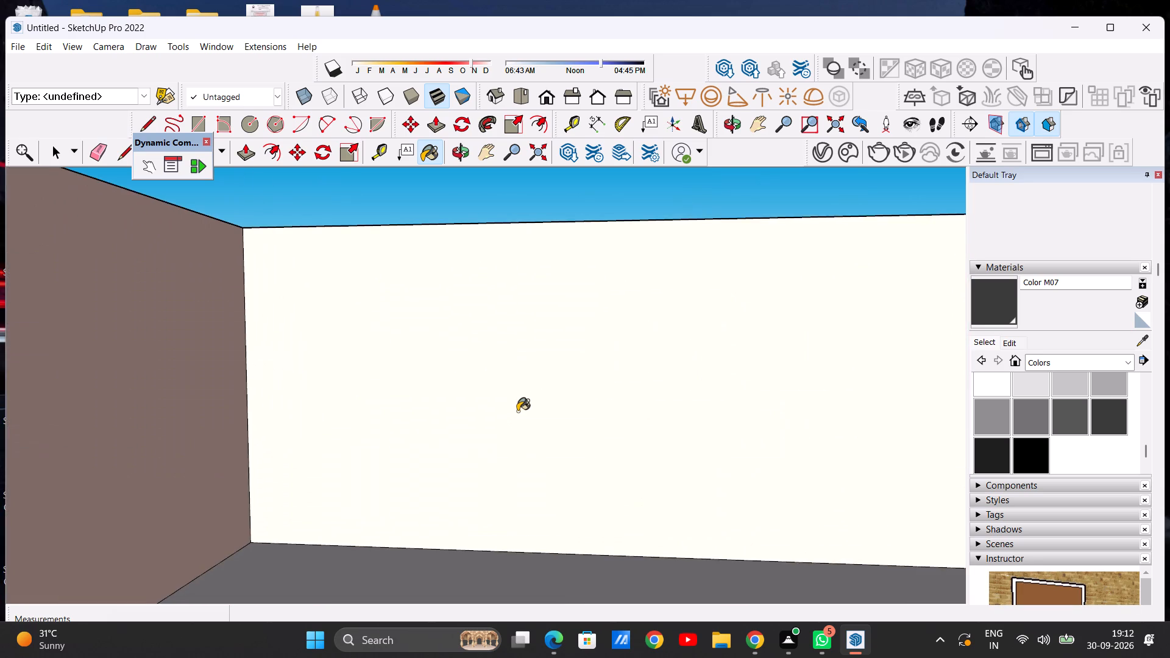
scroll(517, 411, "down", 6)
scroll(513, 453, "up", 3)
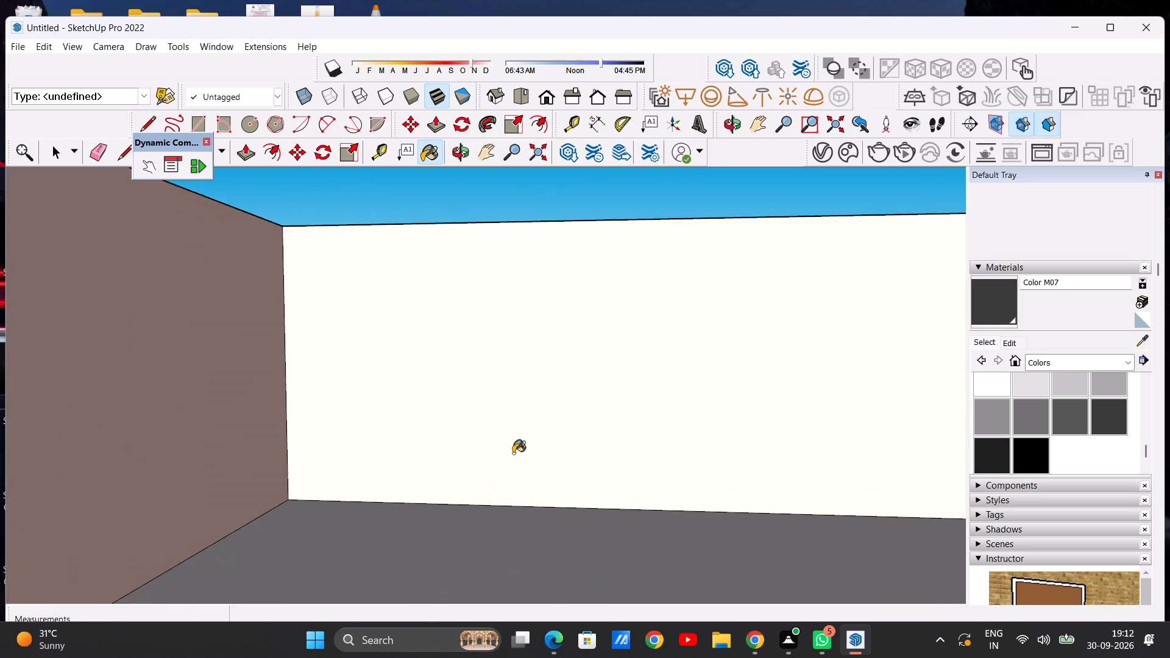
scroll(513, 453, "up", 2)
scroll(516, 453, "down", 10)
scroll(522, 478, "up", 6)
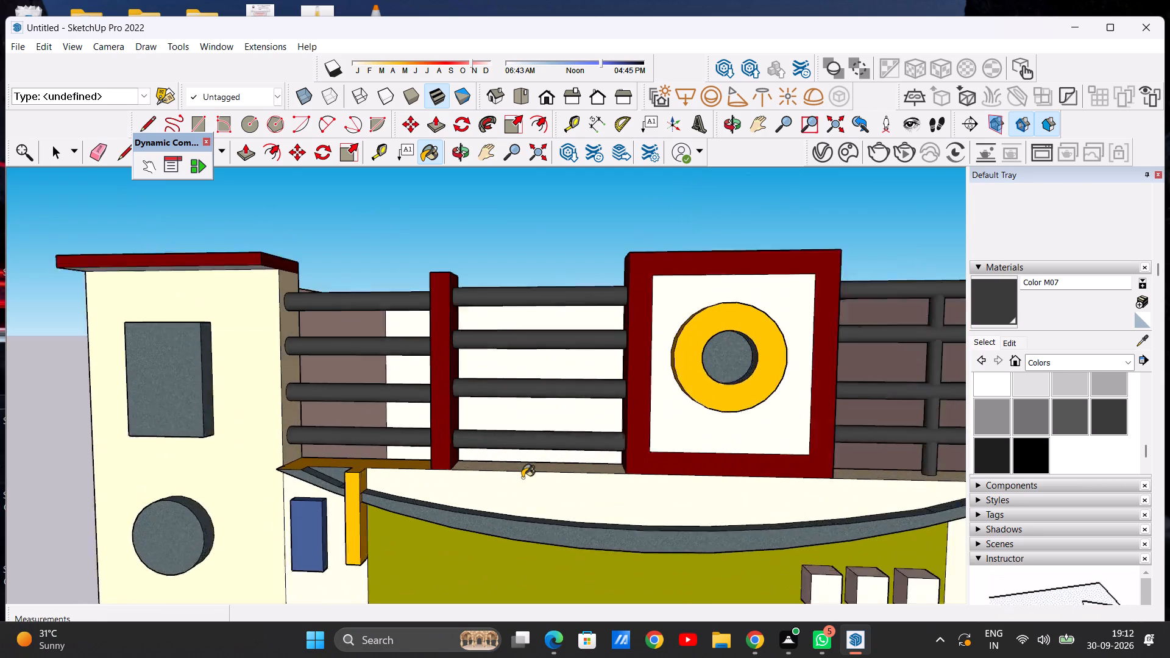
Examine the terrace's rear wall, side wall and floor behind the railing, and the house as a whole.
scroll(522, 478, "up", 16)
scroll(534, 454, "up", 10)
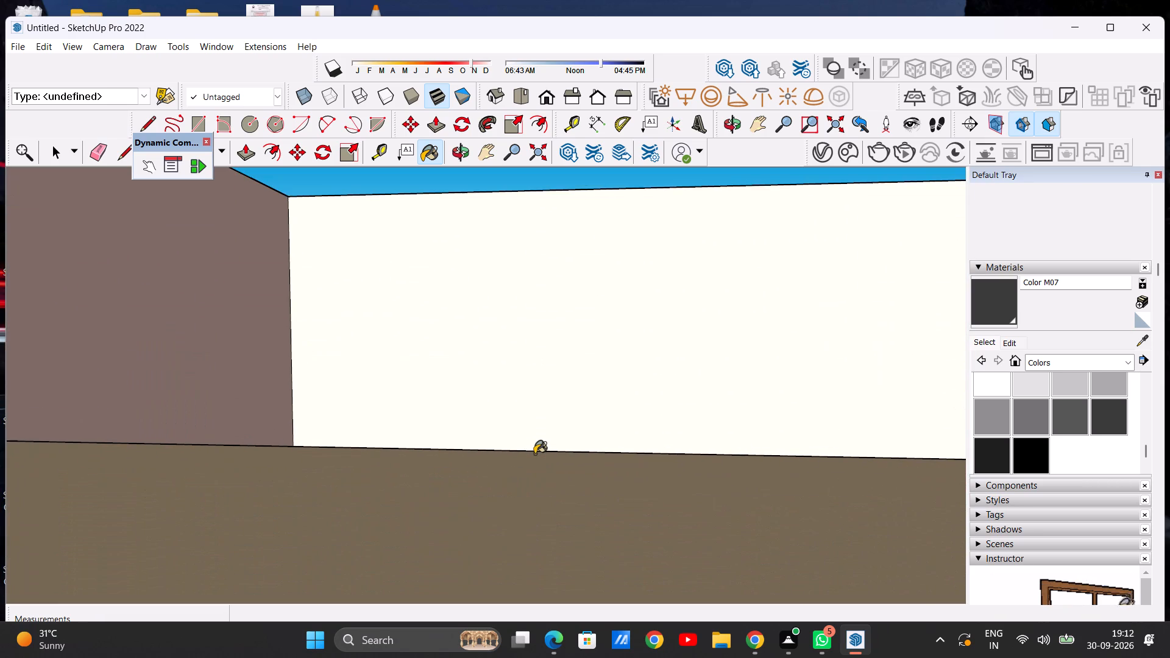
scroll(534, 454, "up", 8)
scroll(542, 442, "down", 3)
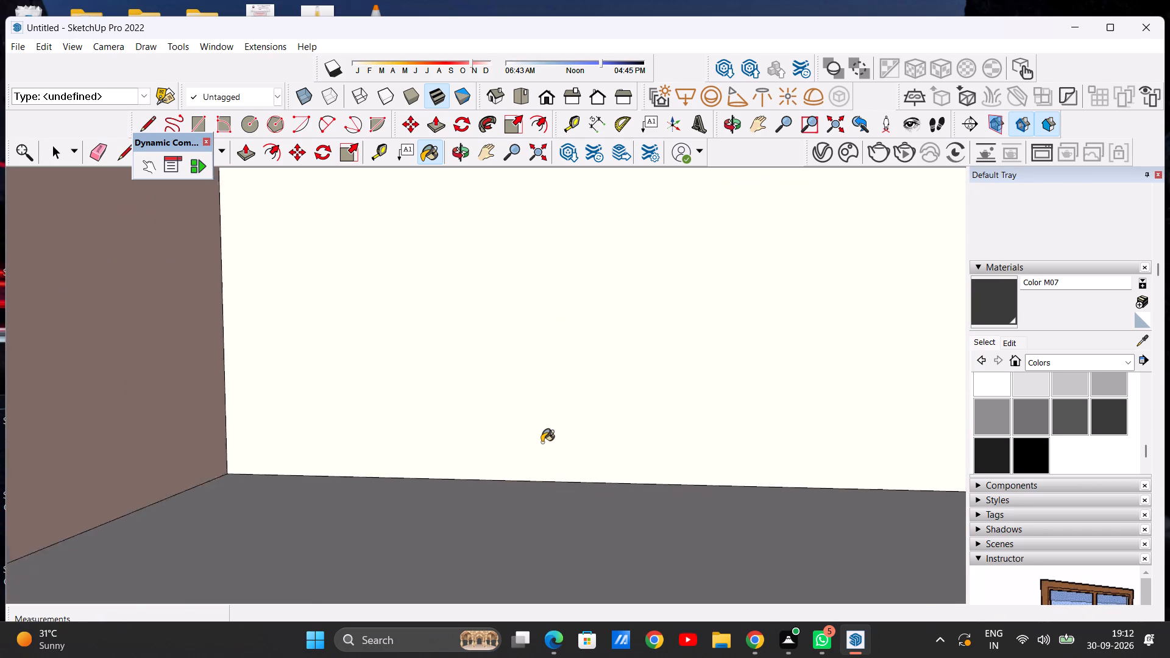
scroll(542, 442, "down", 4)
scroll(542, 442, "down", 17)
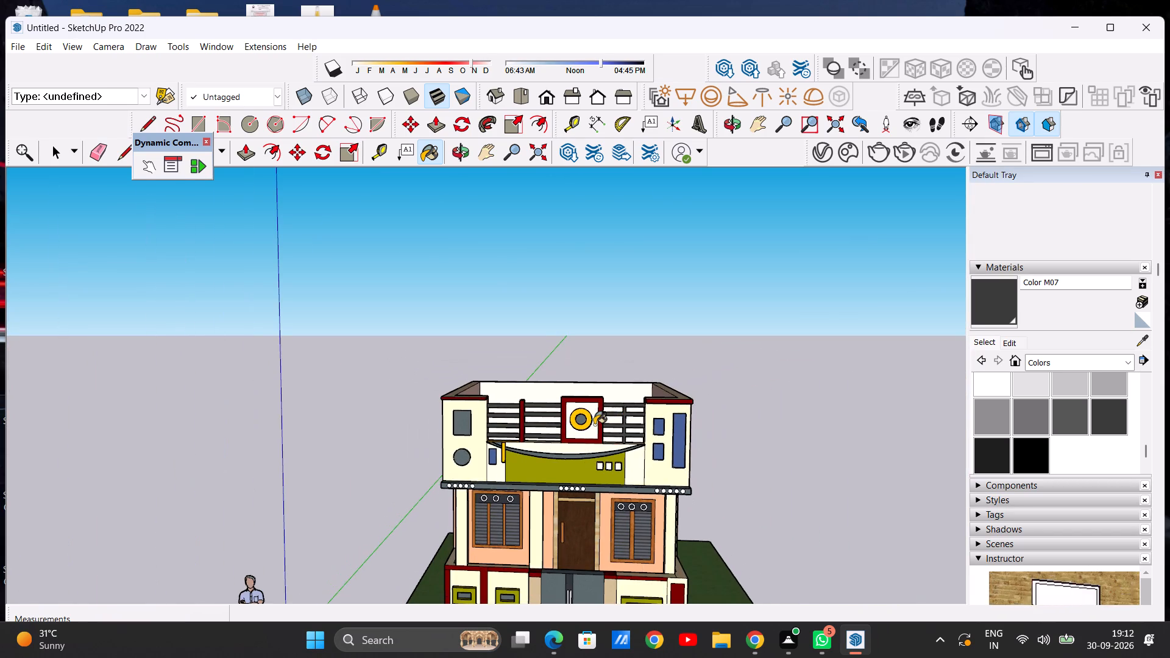
Apply Color M07 to the two upper horizontal bars and the vertical bar between the emblem and the blue-panelled wall.
scroll(594, 425, "up", 6)
middle_click_drag(561, 416, 541, 479)
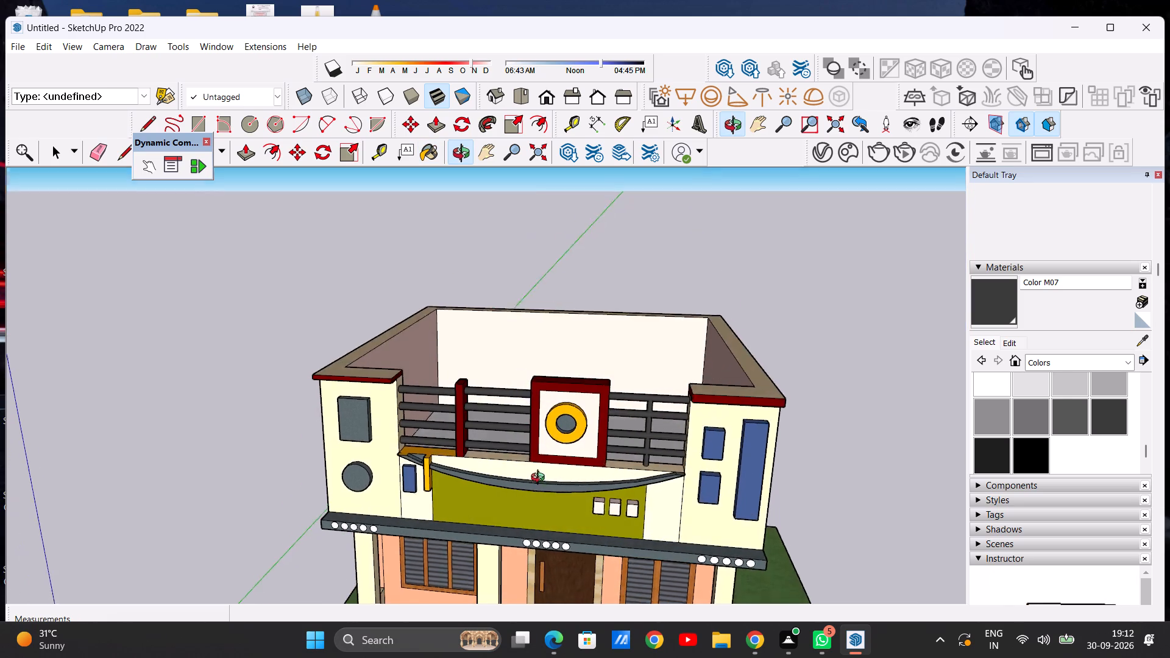
middle_click_drag(541, 479, 536, 515)
scroll(582, 412, "up", 6)
left_click(667, 394)
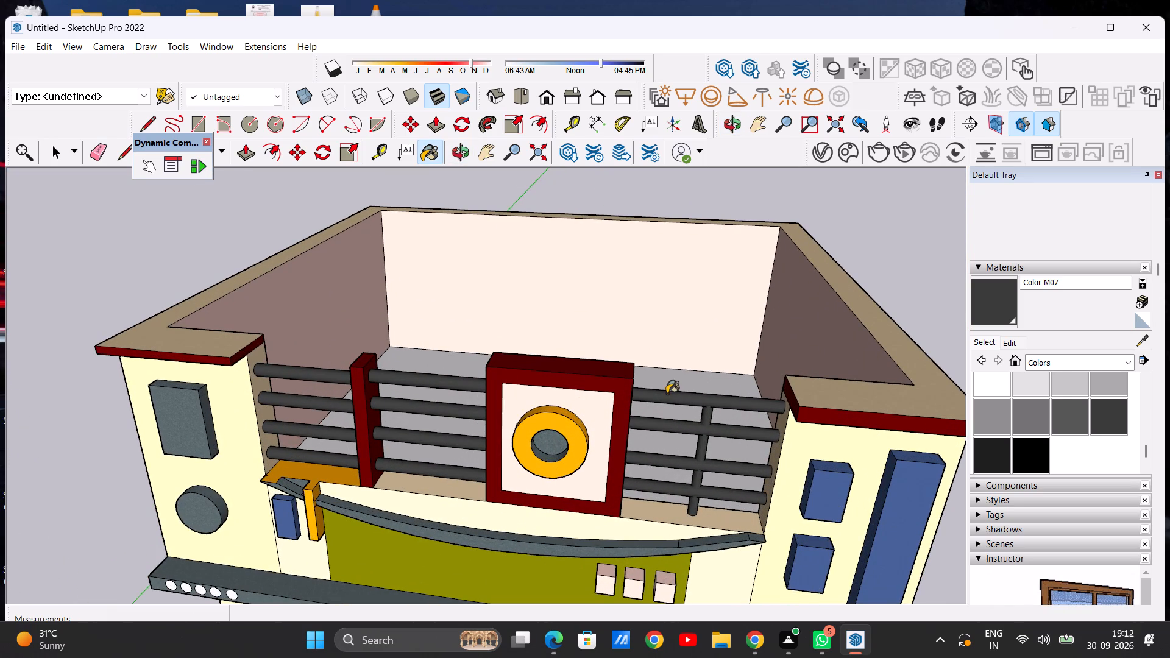
left_click(667, 426)
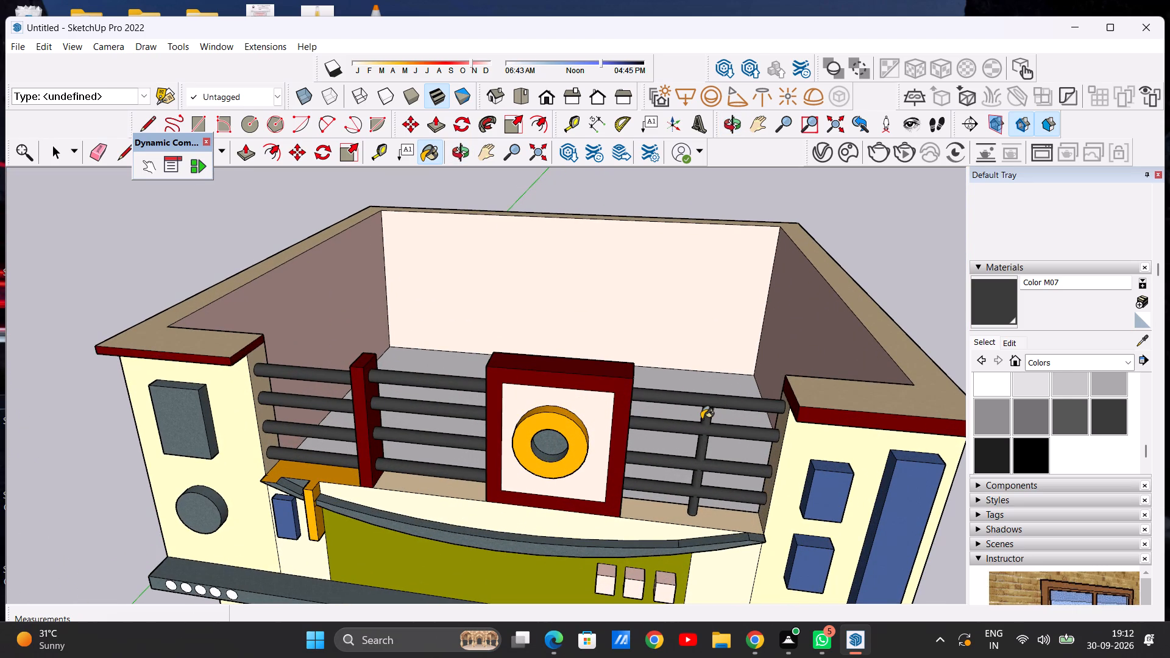
left_click(706, 419)
key("space")
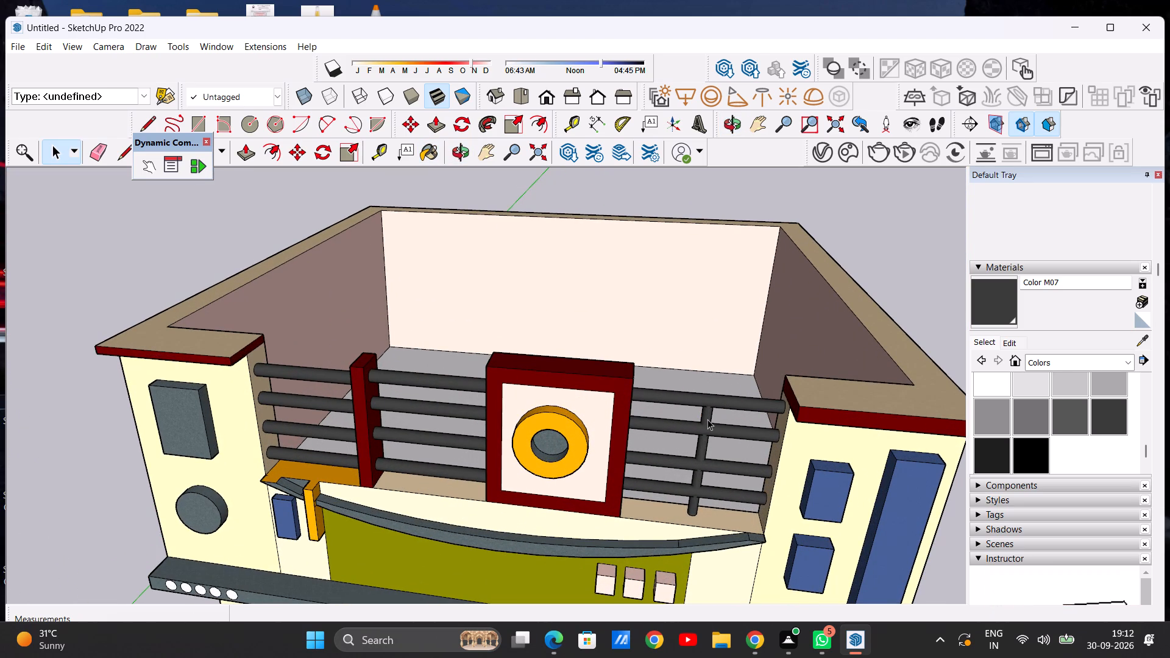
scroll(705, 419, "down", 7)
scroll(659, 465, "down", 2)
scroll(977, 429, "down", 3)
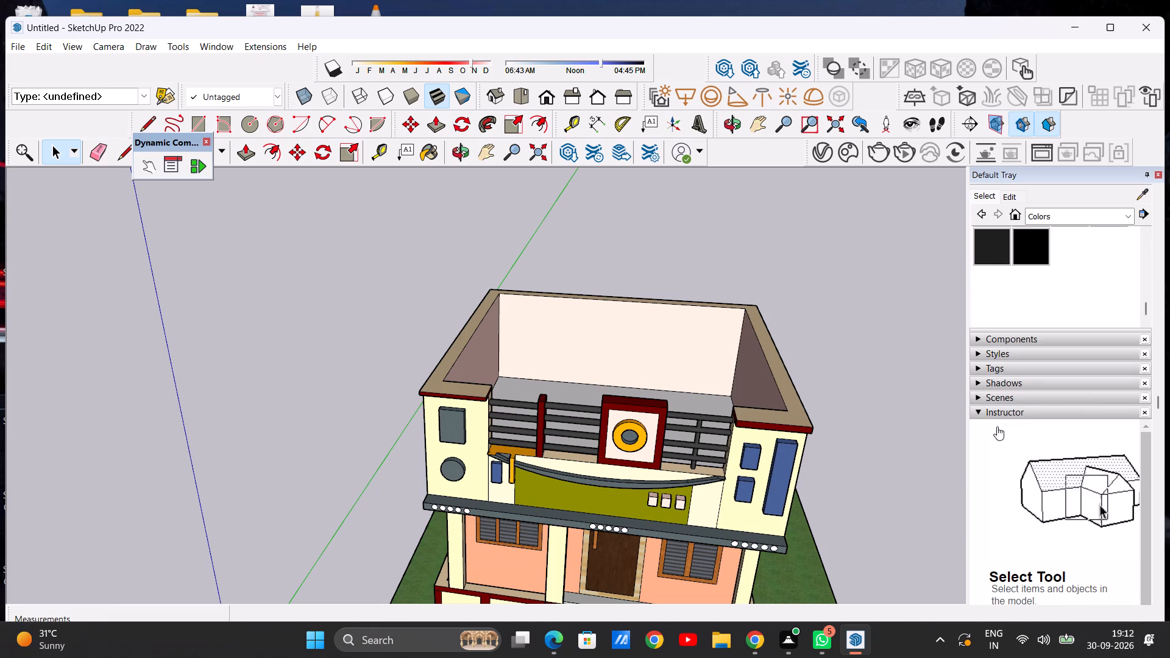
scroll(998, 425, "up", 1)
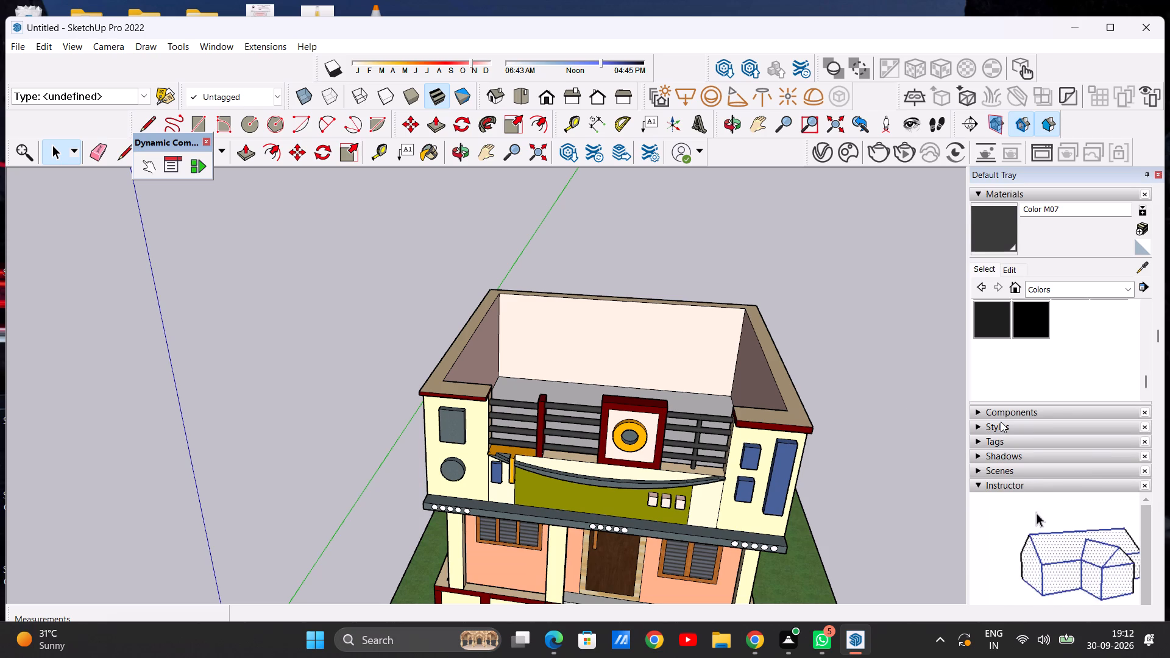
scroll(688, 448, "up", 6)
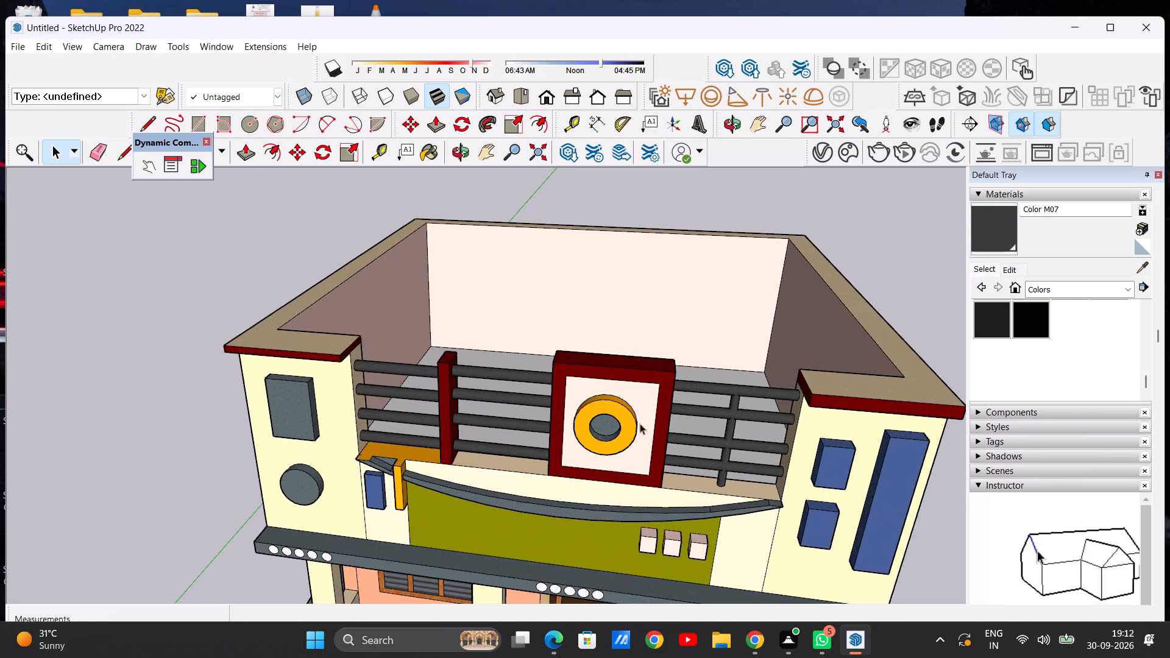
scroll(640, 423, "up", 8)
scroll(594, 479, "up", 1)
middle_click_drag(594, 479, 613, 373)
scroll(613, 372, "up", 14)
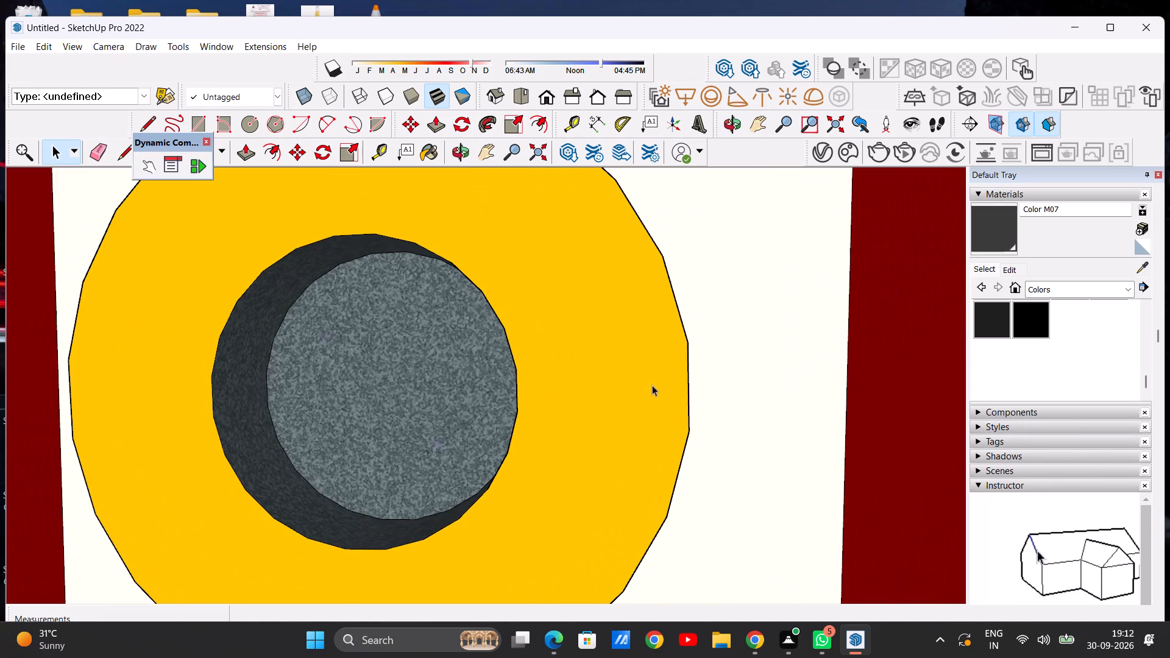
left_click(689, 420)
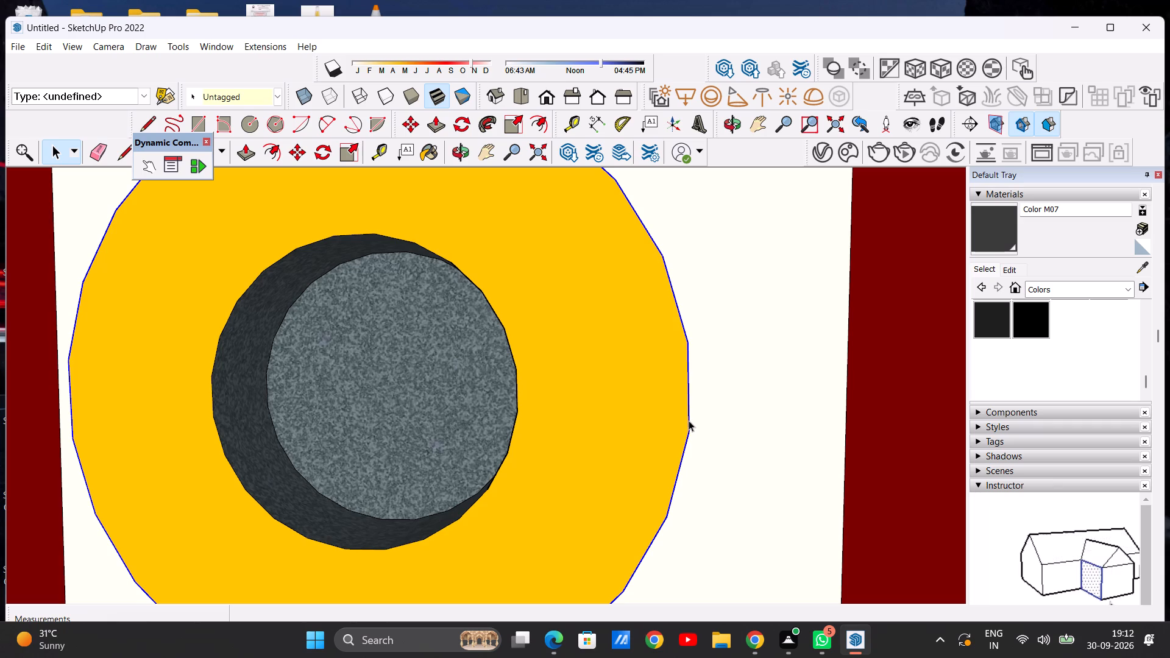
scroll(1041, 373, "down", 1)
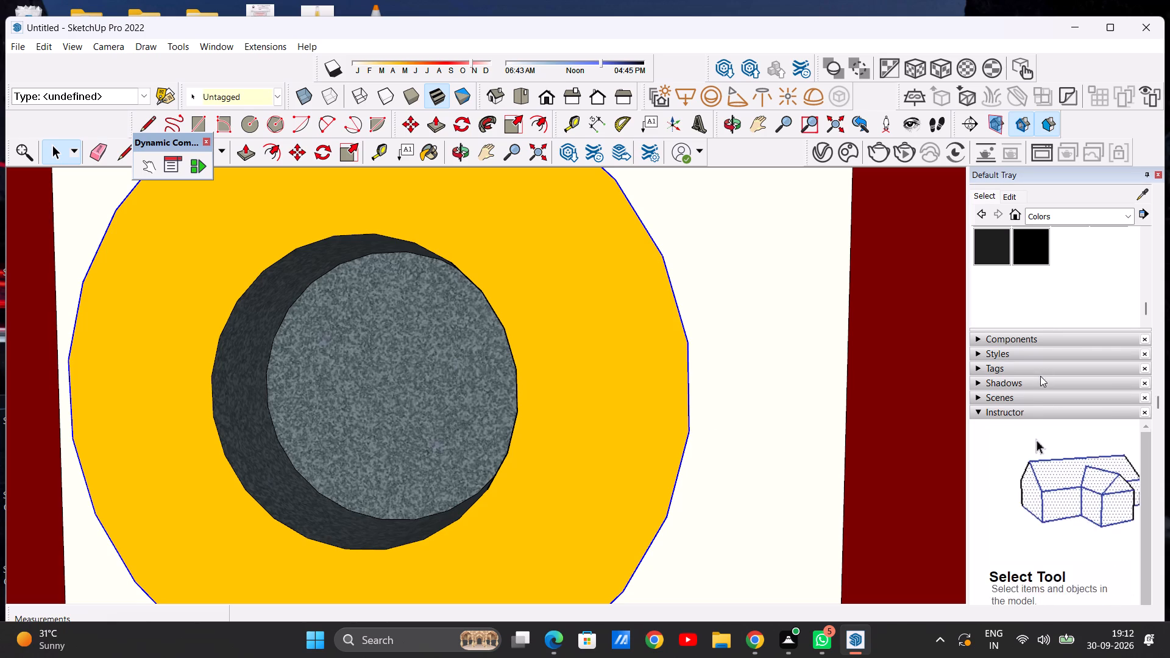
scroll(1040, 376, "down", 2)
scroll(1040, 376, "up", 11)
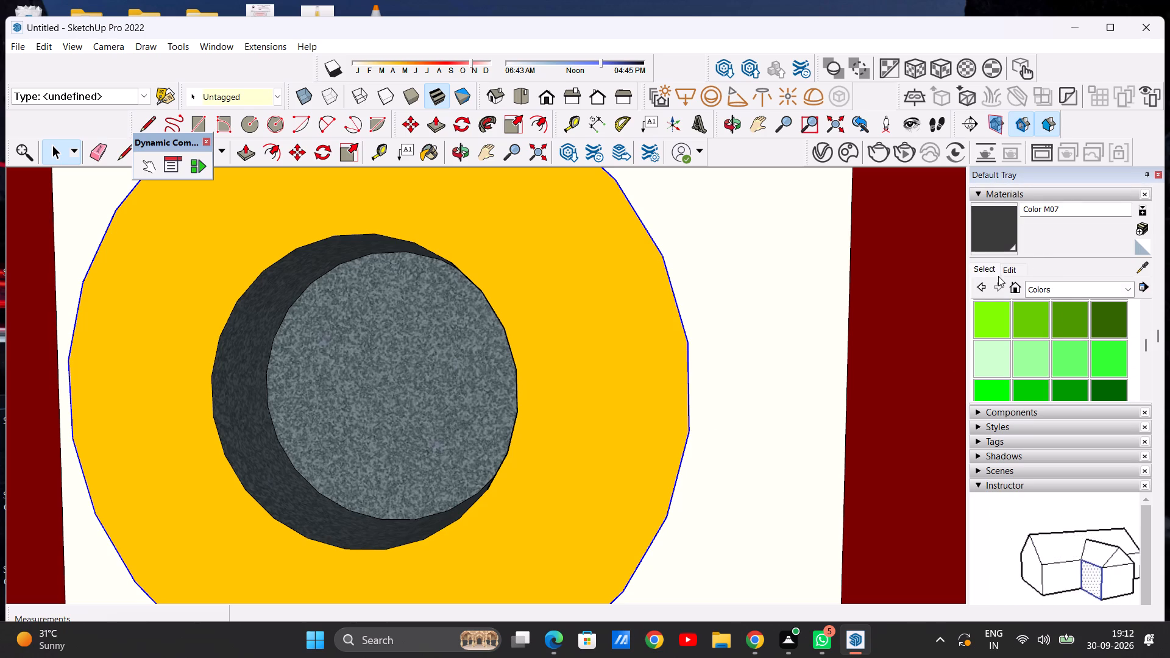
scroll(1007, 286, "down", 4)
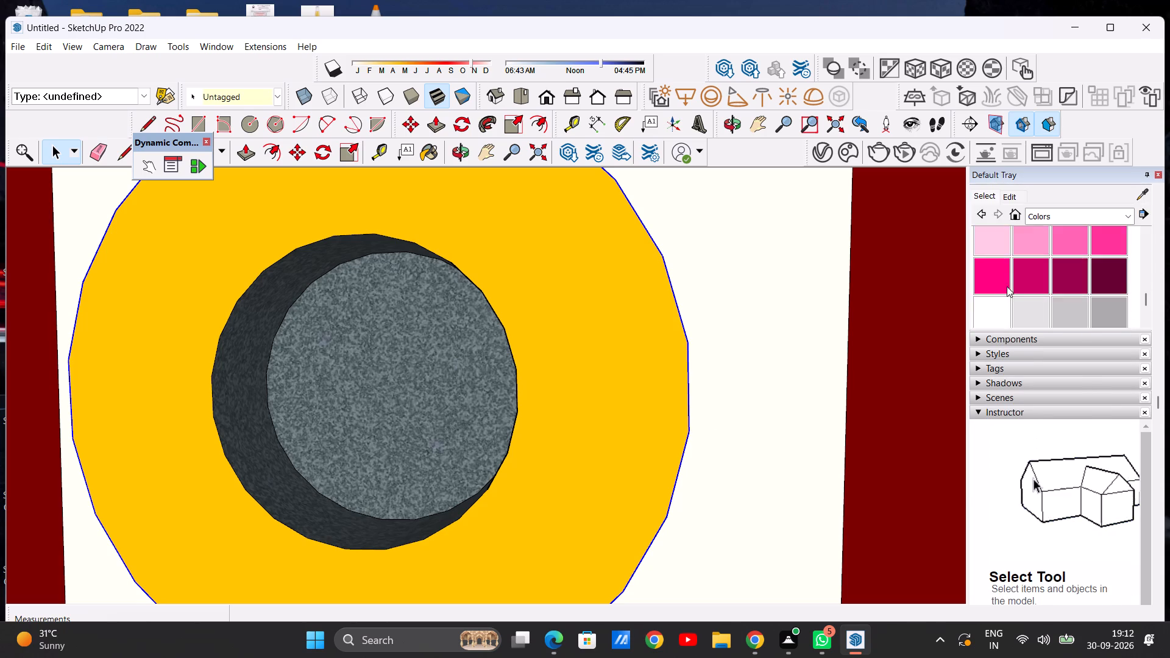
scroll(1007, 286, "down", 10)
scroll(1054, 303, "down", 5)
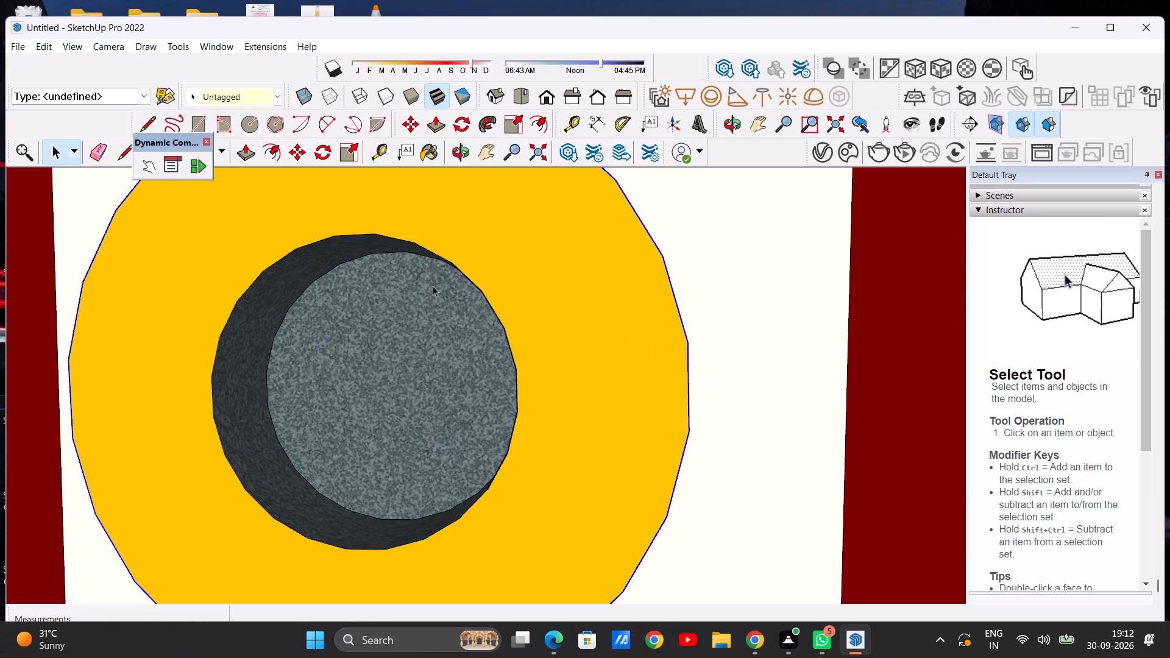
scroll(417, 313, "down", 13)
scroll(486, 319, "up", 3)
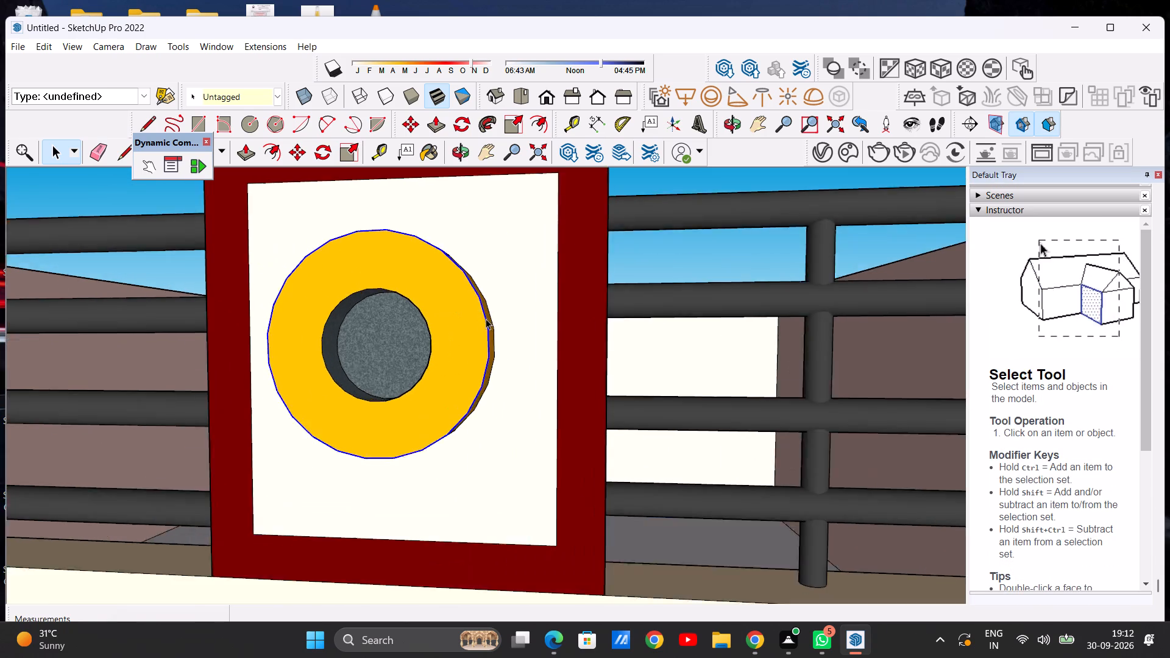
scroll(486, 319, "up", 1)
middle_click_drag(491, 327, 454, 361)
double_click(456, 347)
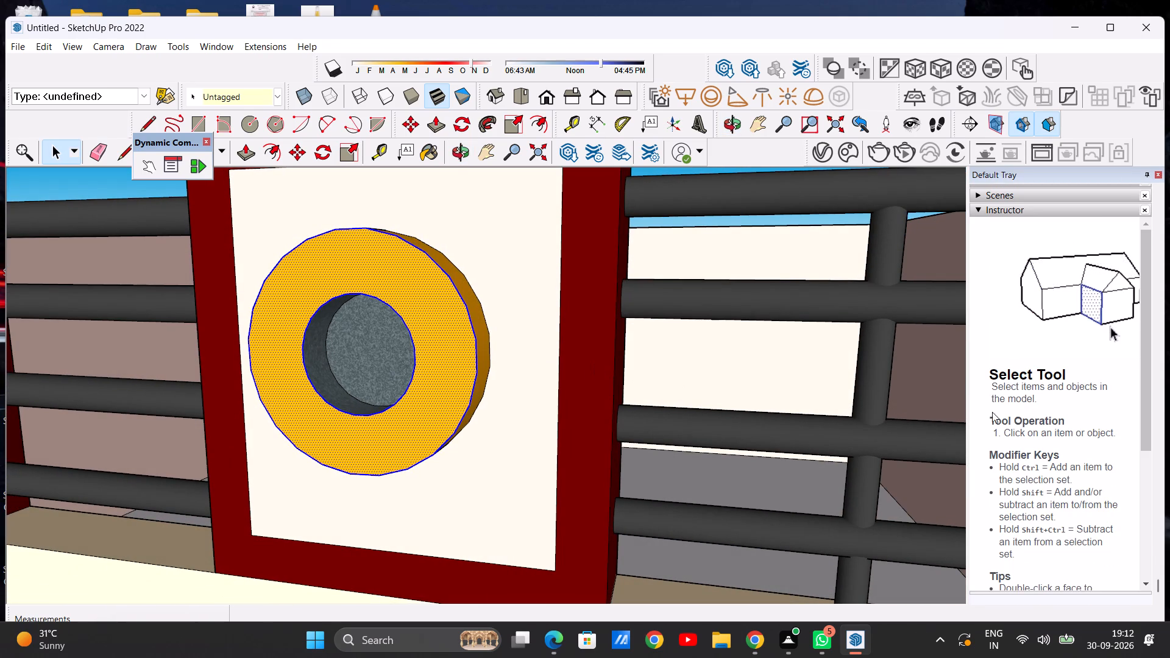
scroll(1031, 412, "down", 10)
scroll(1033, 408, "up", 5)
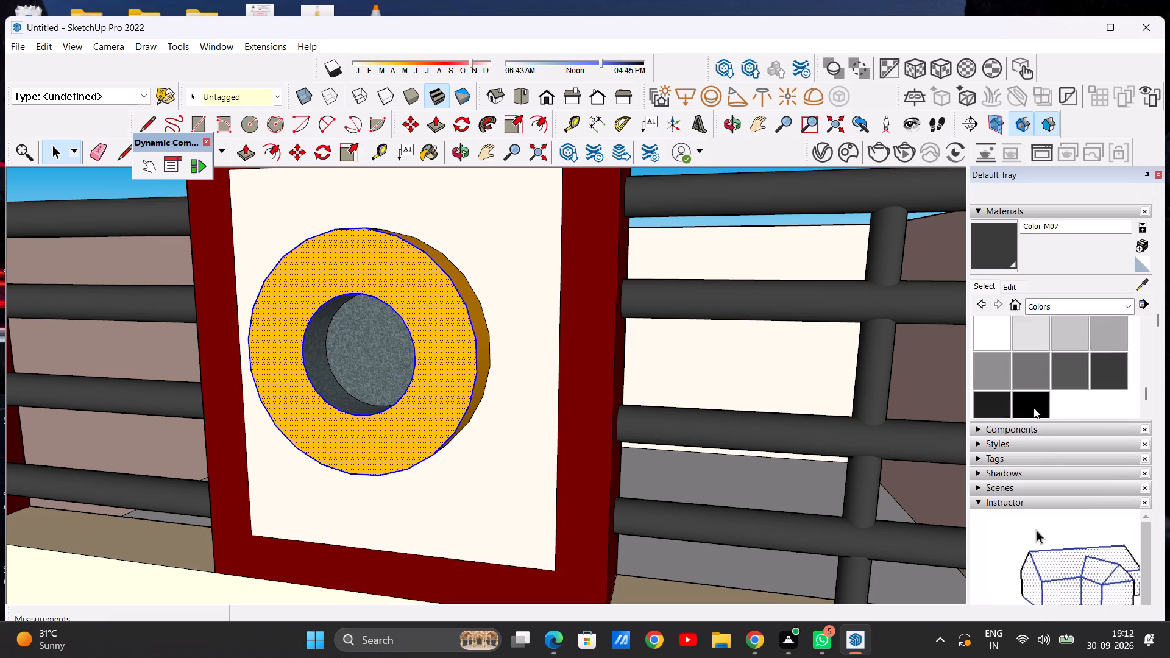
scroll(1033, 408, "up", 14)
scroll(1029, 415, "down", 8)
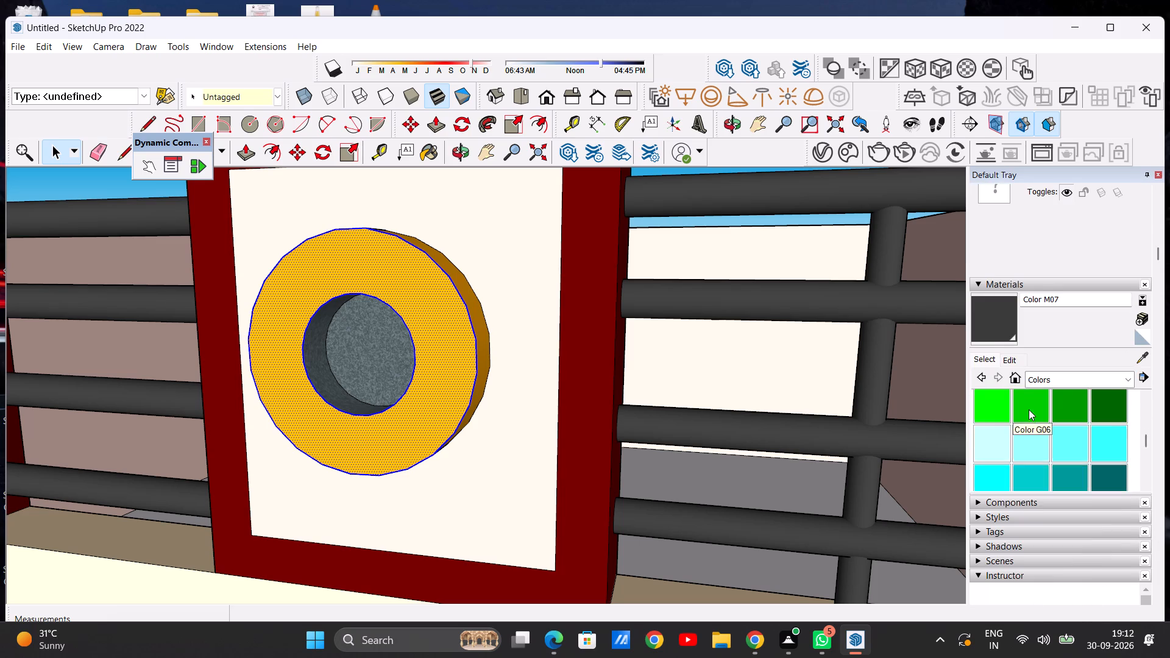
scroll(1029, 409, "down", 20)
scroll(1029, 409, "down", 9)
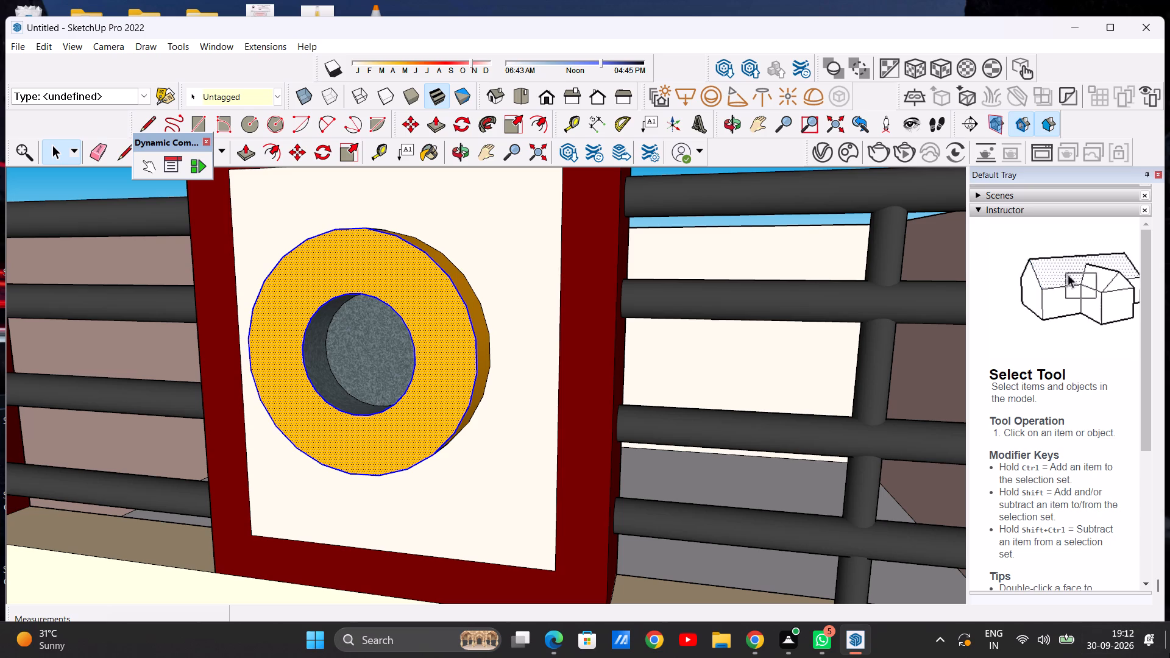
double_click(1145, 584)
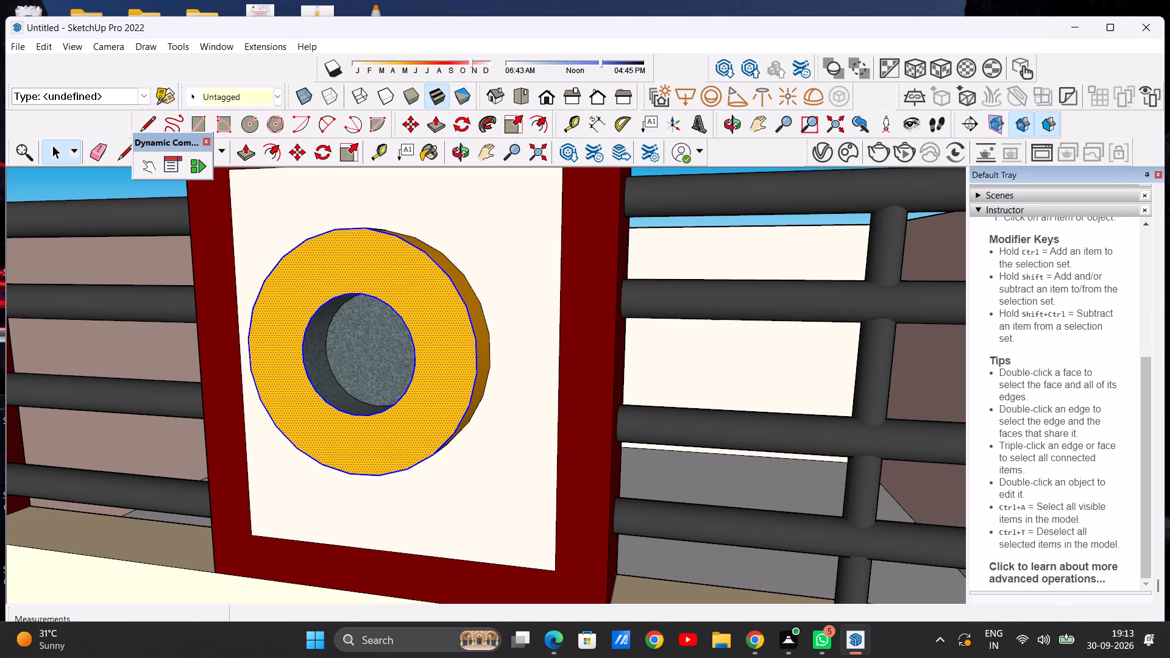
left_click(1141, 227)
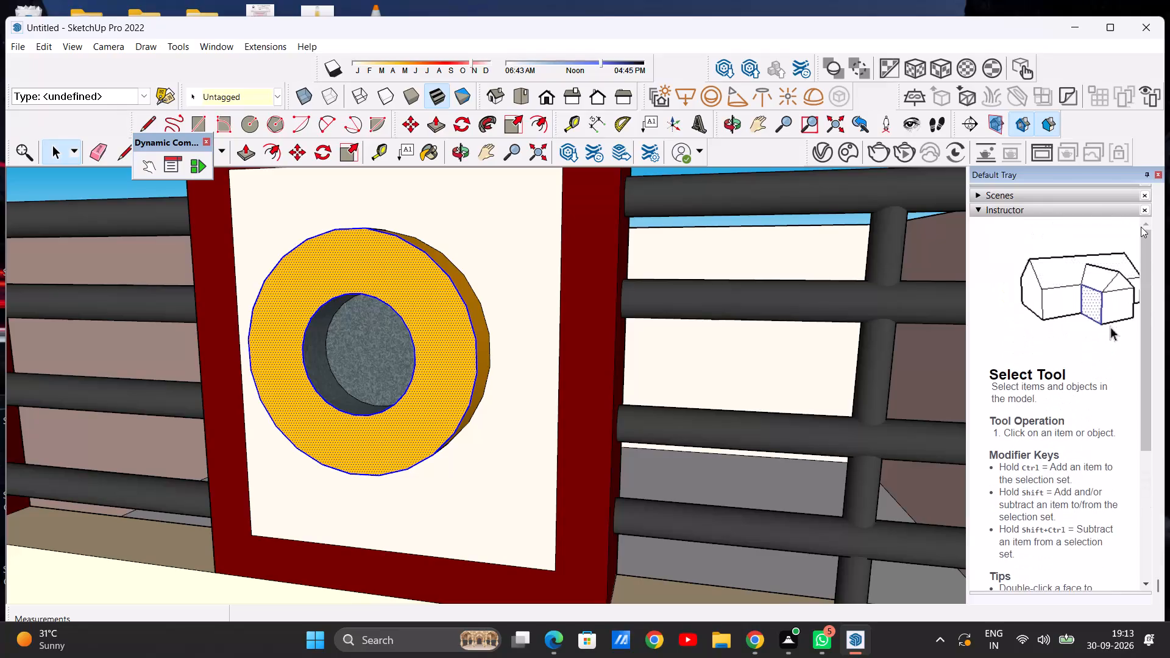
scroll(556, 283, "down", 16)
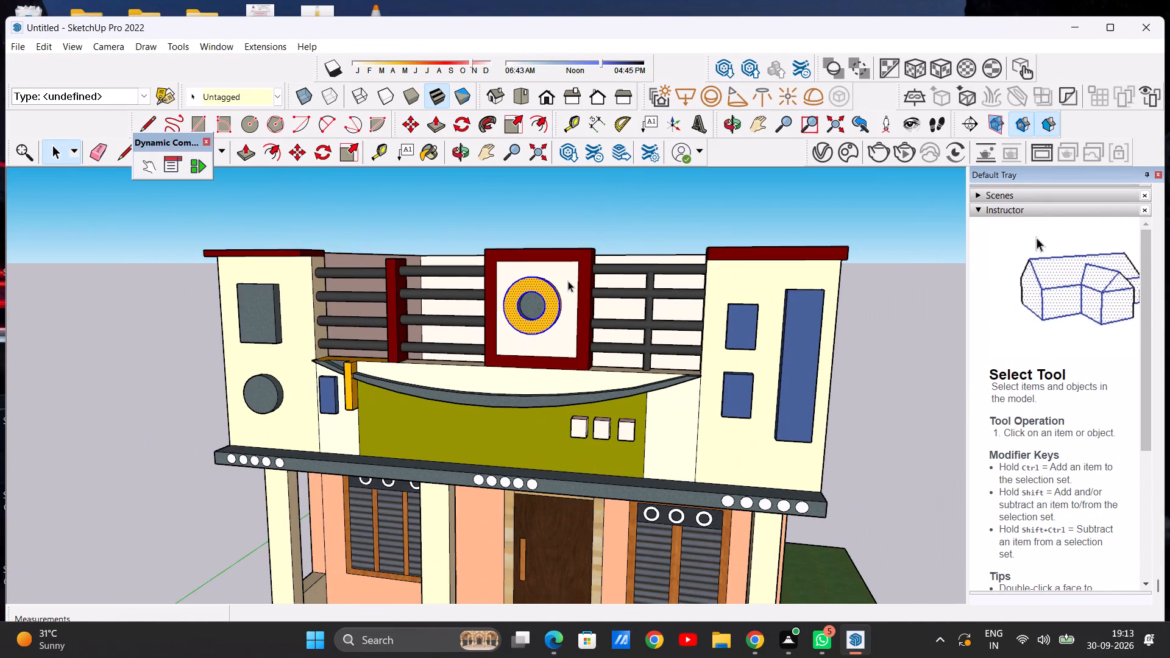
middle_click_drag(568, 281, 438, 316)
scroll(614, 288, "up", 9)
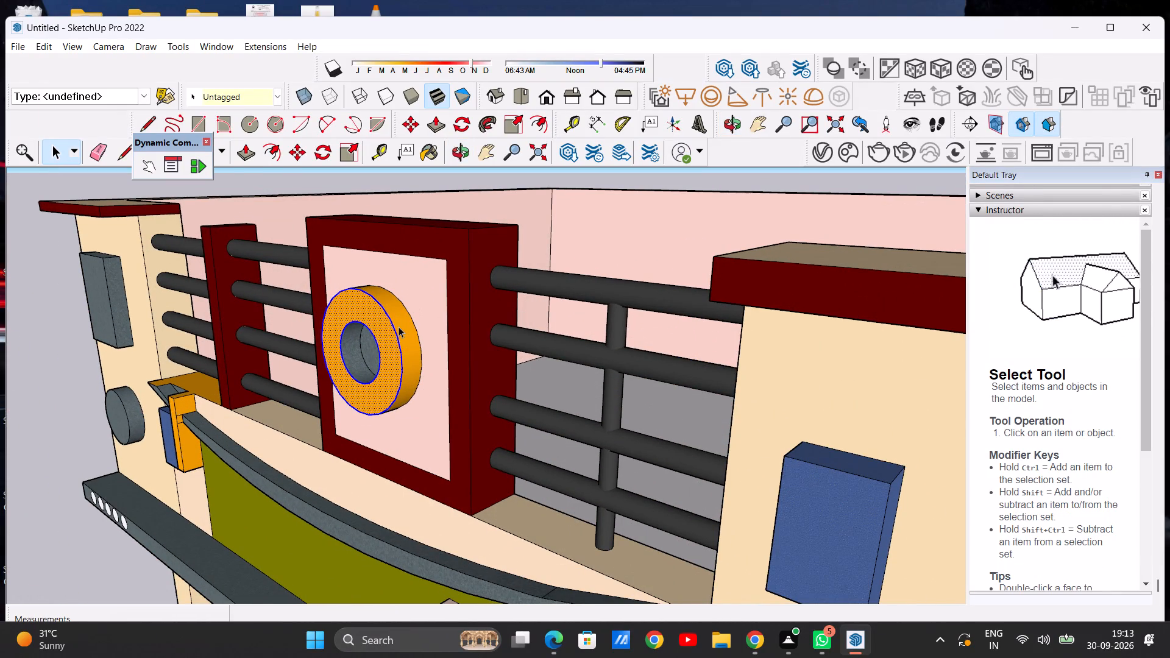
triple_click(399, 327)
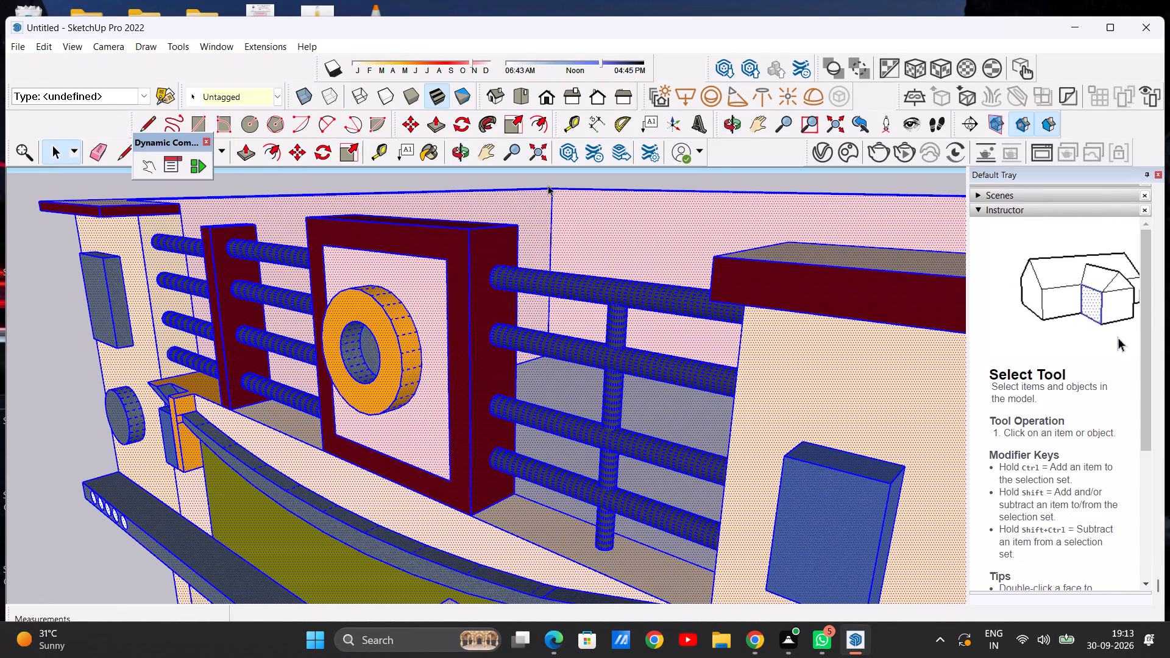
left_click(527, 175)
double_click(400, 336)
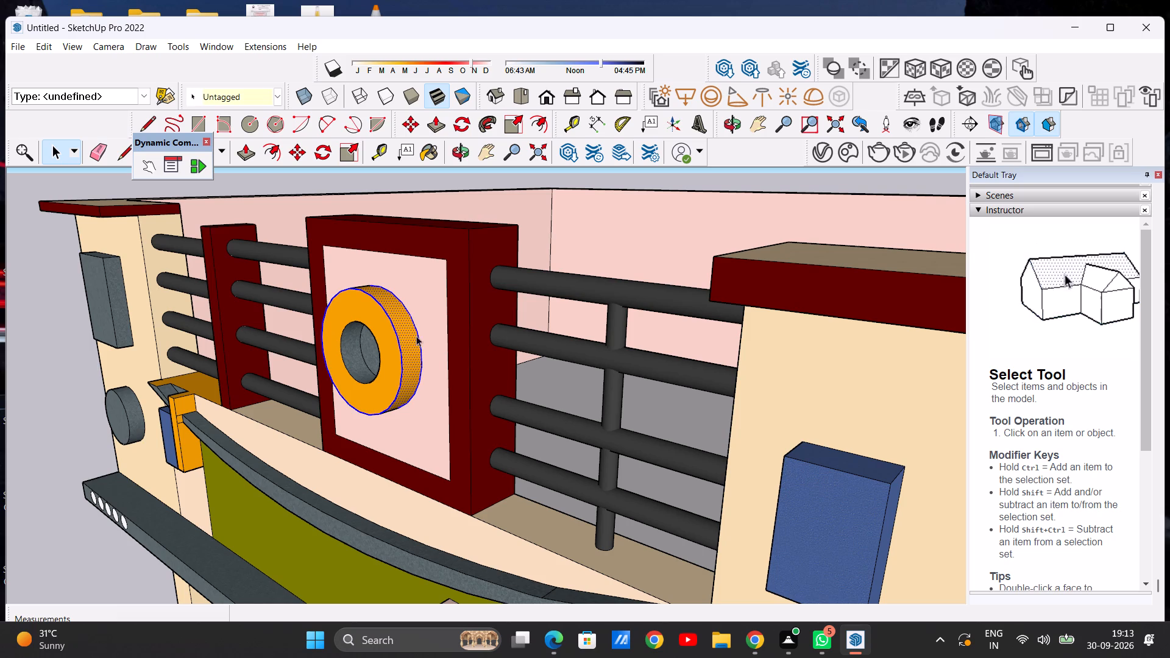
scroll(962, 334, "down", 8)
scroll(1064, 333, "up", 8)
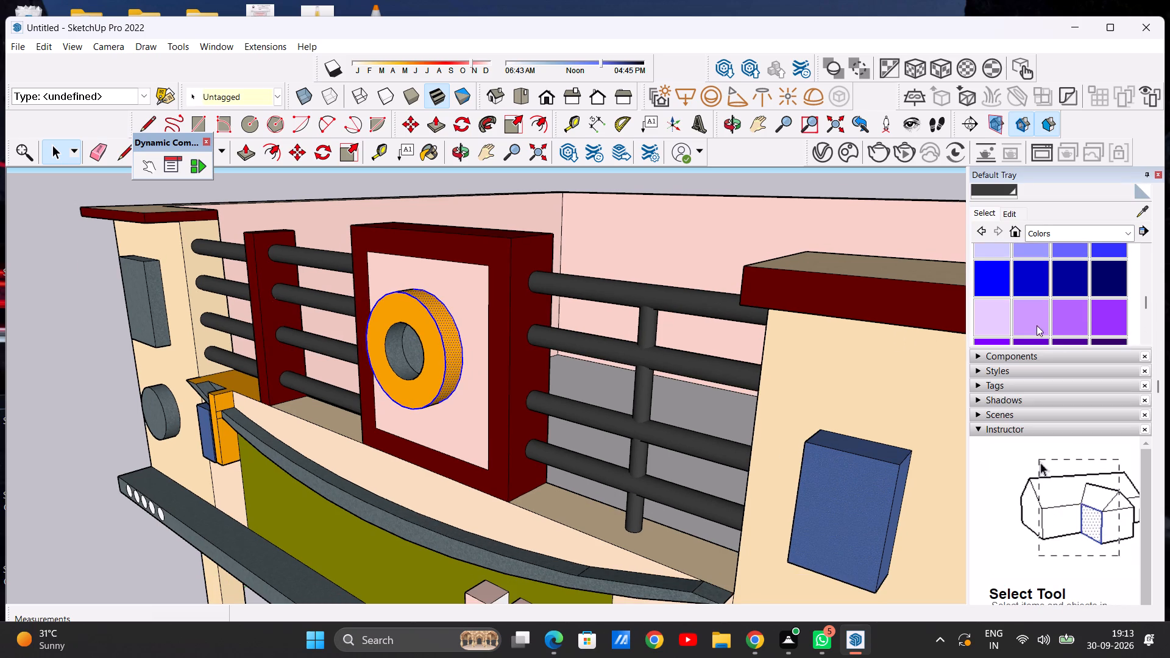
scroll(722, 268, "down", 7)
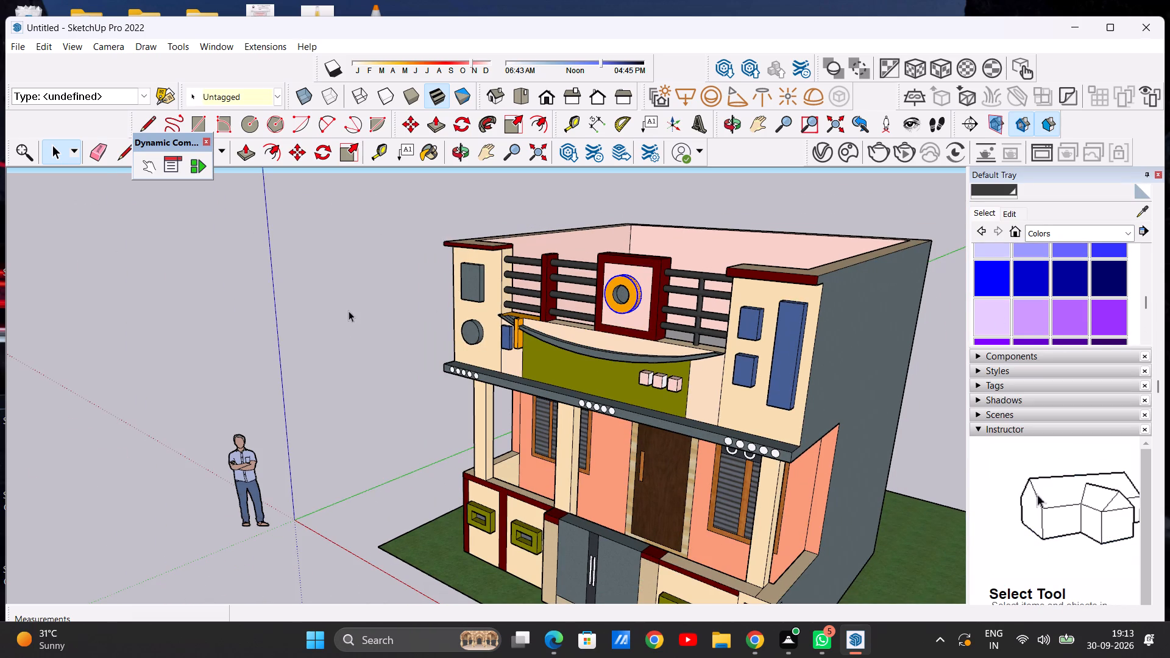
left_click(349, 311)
Examine the front facade as a whole and the terrace railing and round emblem up close.
middle_click_drag(524, 314, 663, 292)
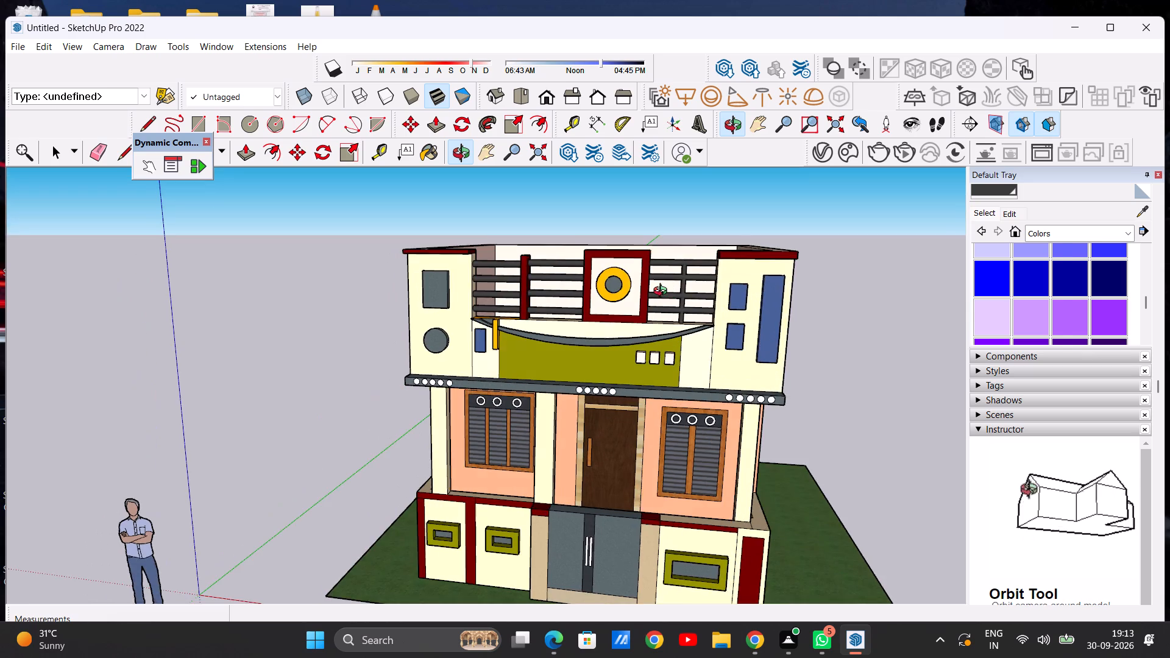
middle_click_drag(663, 292, 700, 273)
scroll(618, 258, "down", 8)
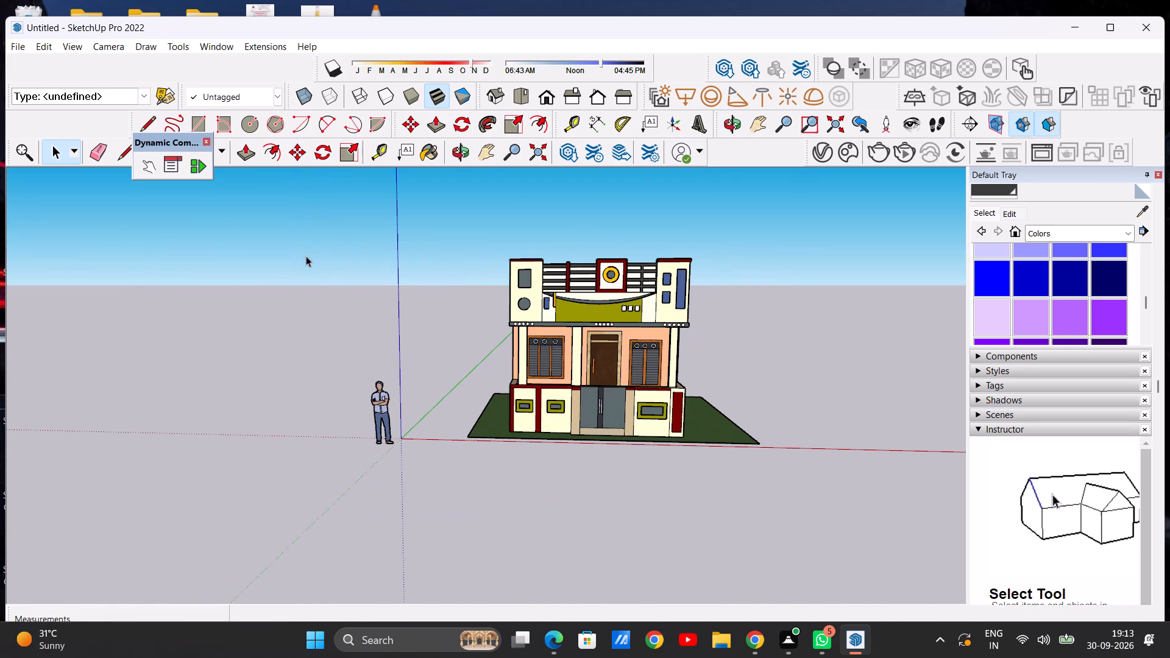
scroll(648, 273, "up", 8)
scroll(541, 285, "up", 4)
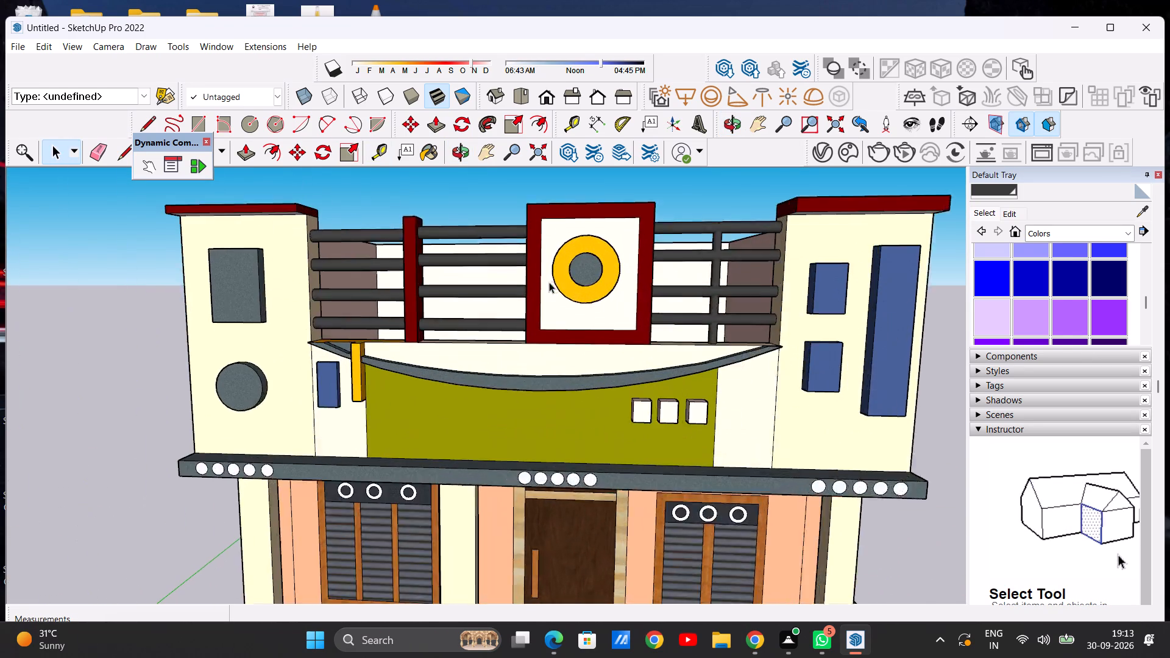
scroll(549, 282, "up", 11)
scroll(541, 252, "down", 5)
scroll(539, 247, "up", 1)
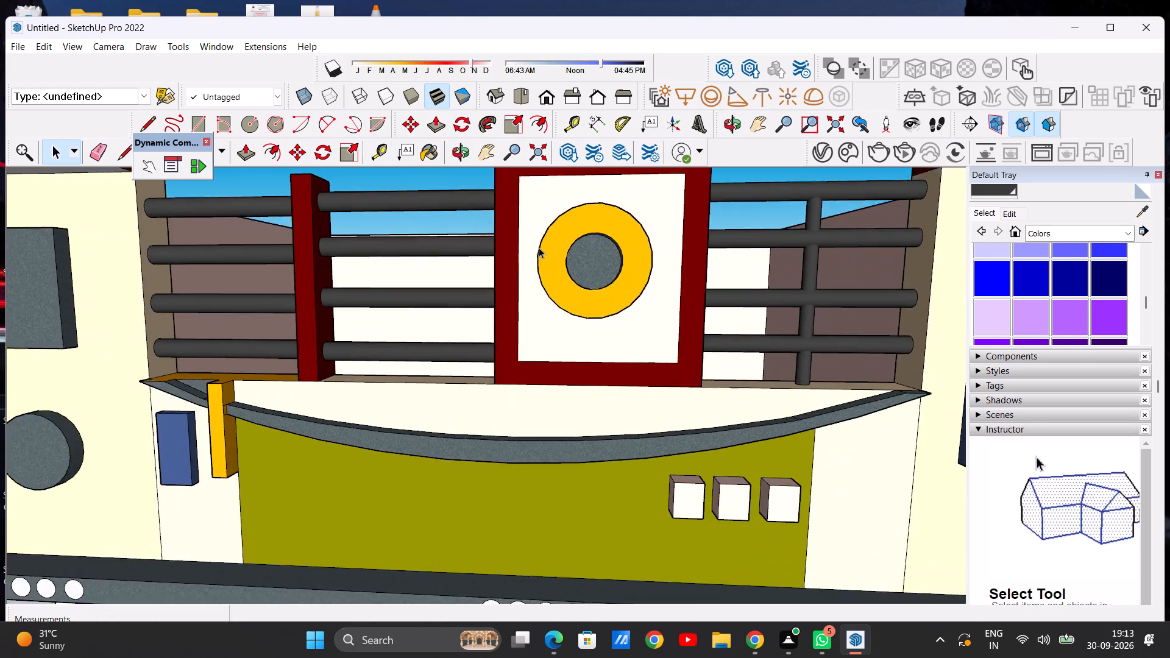
middle_click_drag(539, 248, 554, 247)
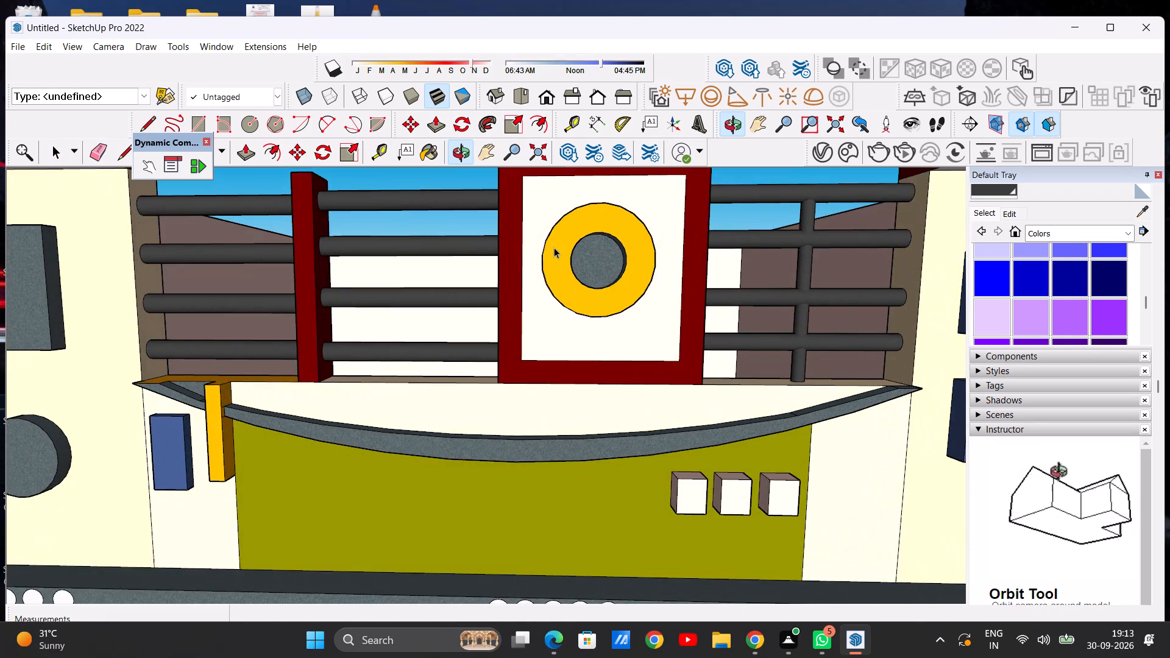
scroll(567, 249, "down", 20)
scroll(567, 249, "down", 1)
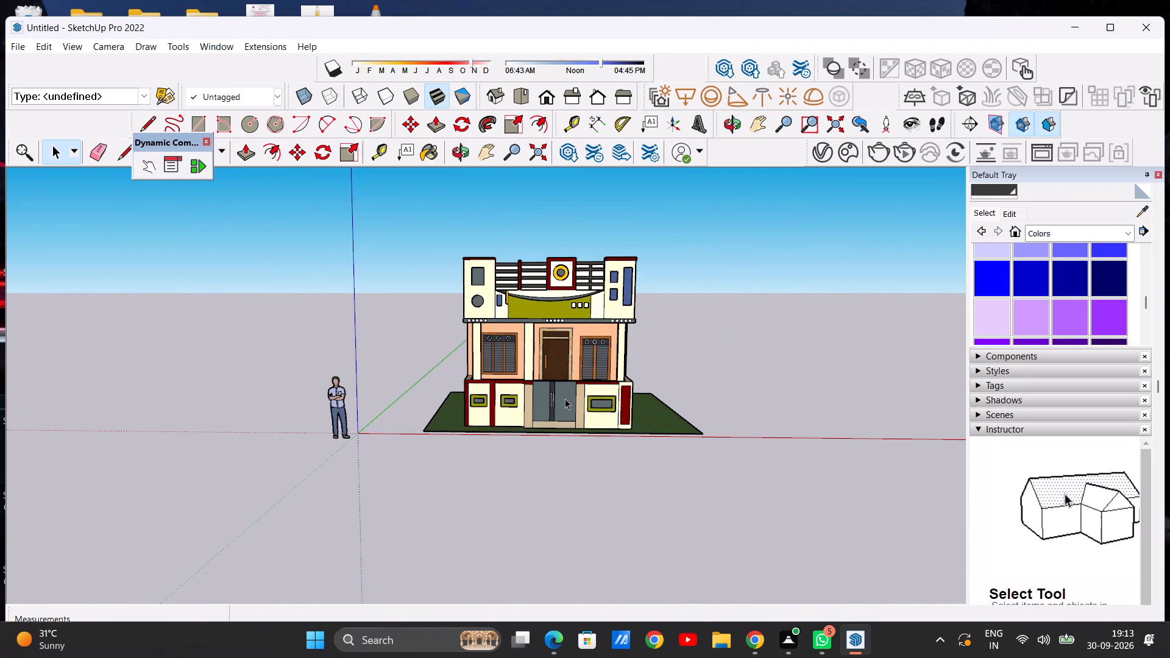
Examine the porch's front door and windows and the house front as a whole, from far away and very close.
scroll(565, 406, "up", 8)
scroll(548, 314, "up", 8)
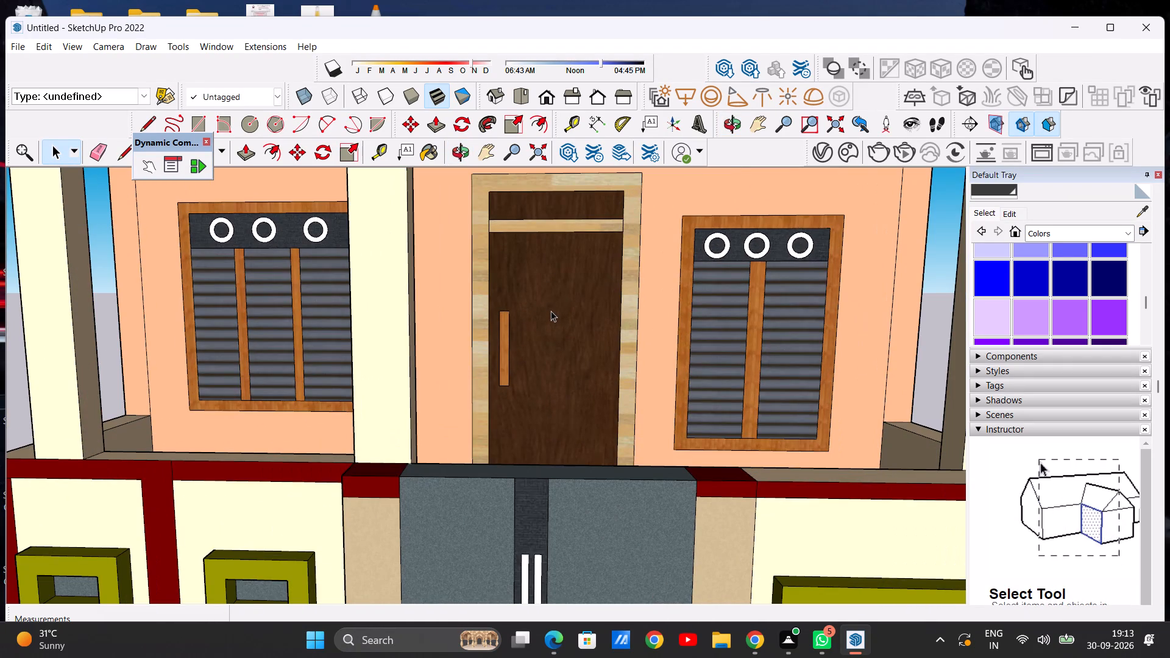
scroll(551, 311, "down", 8, "ctrl")
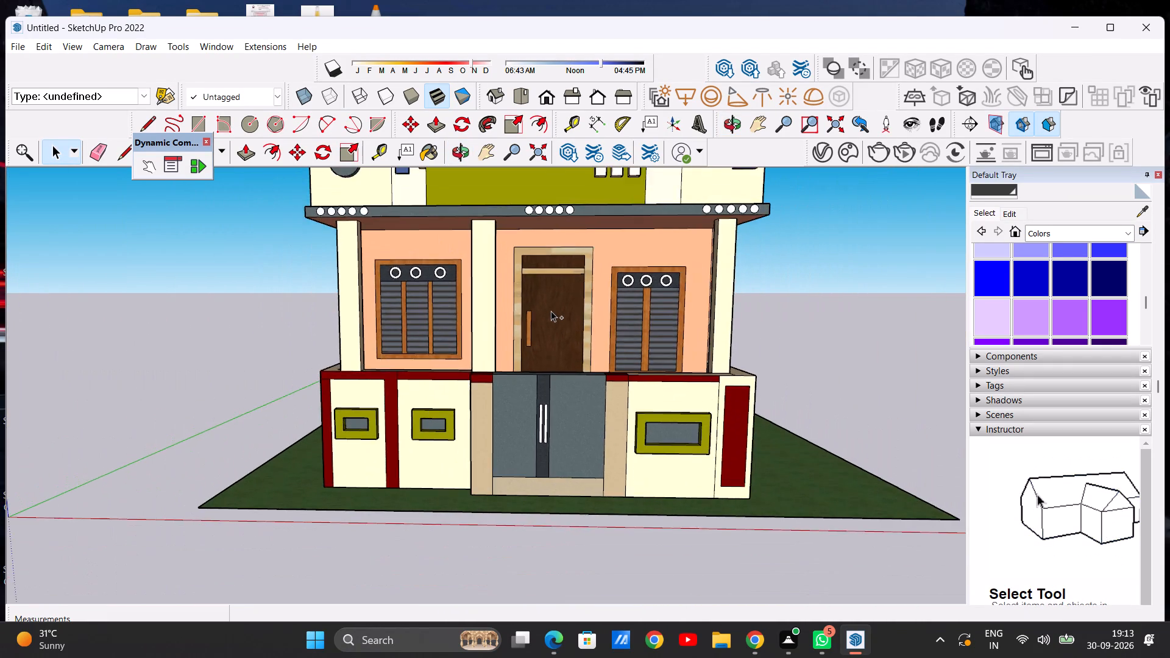
scroll(551, 311, "down", 12, "ctrl")
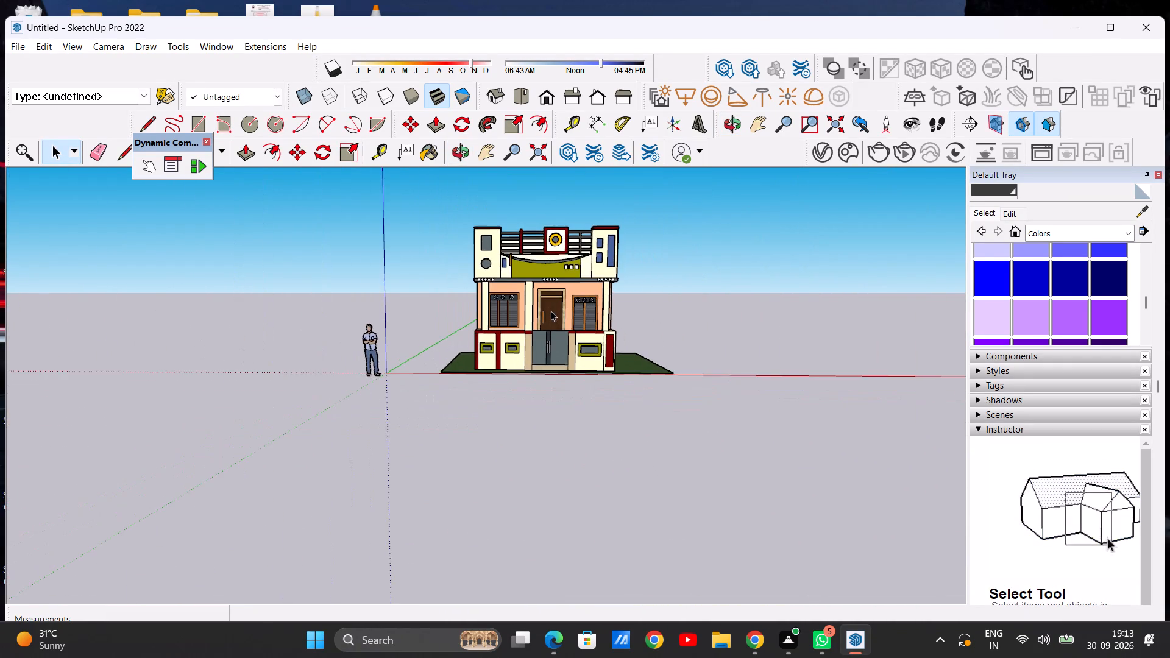
scroll(551, 311, "up", 10, "ctrl")
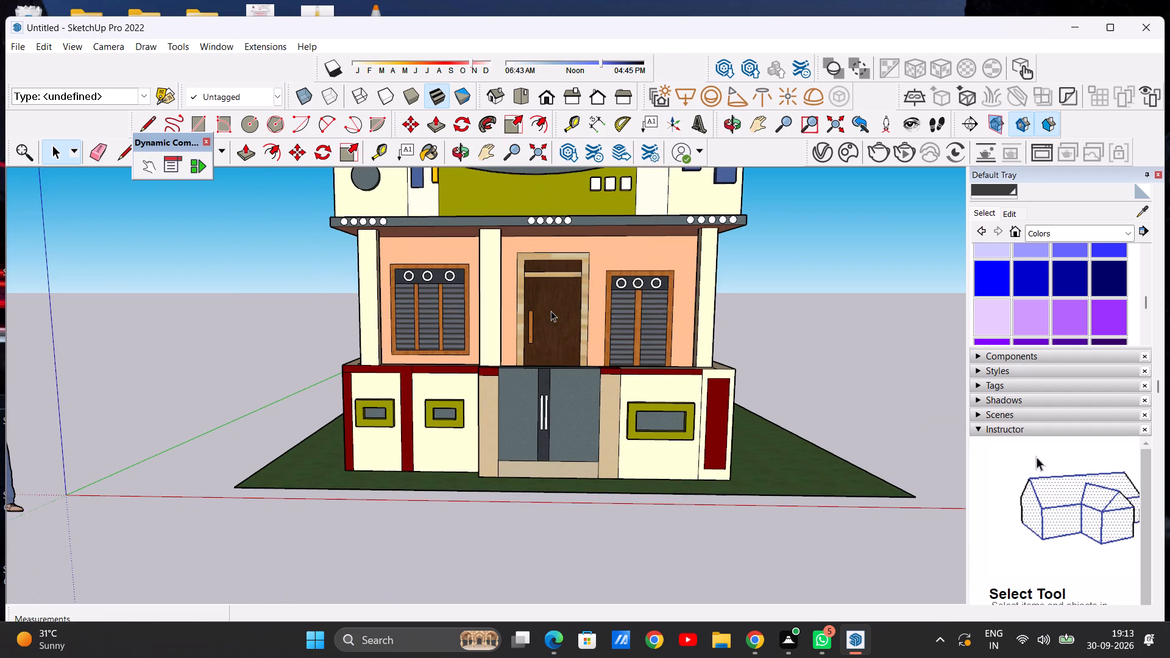
scroll(551, 311, "up", 9, "ctrl")
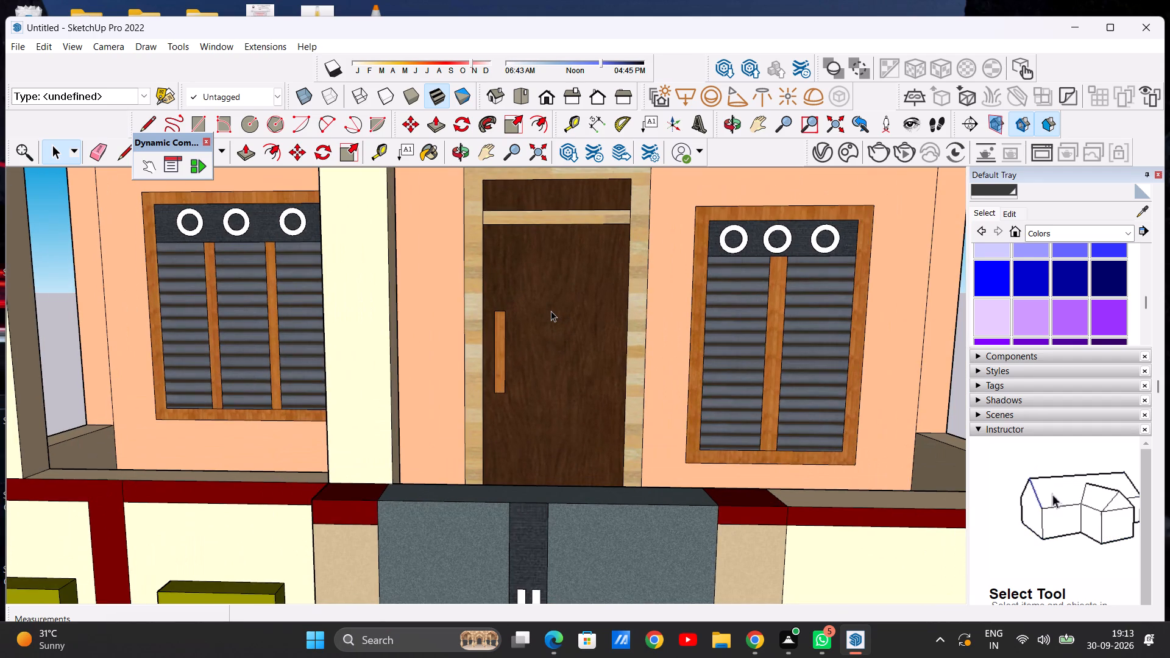
scroll(551, 311, "up", 11, "ctrl")
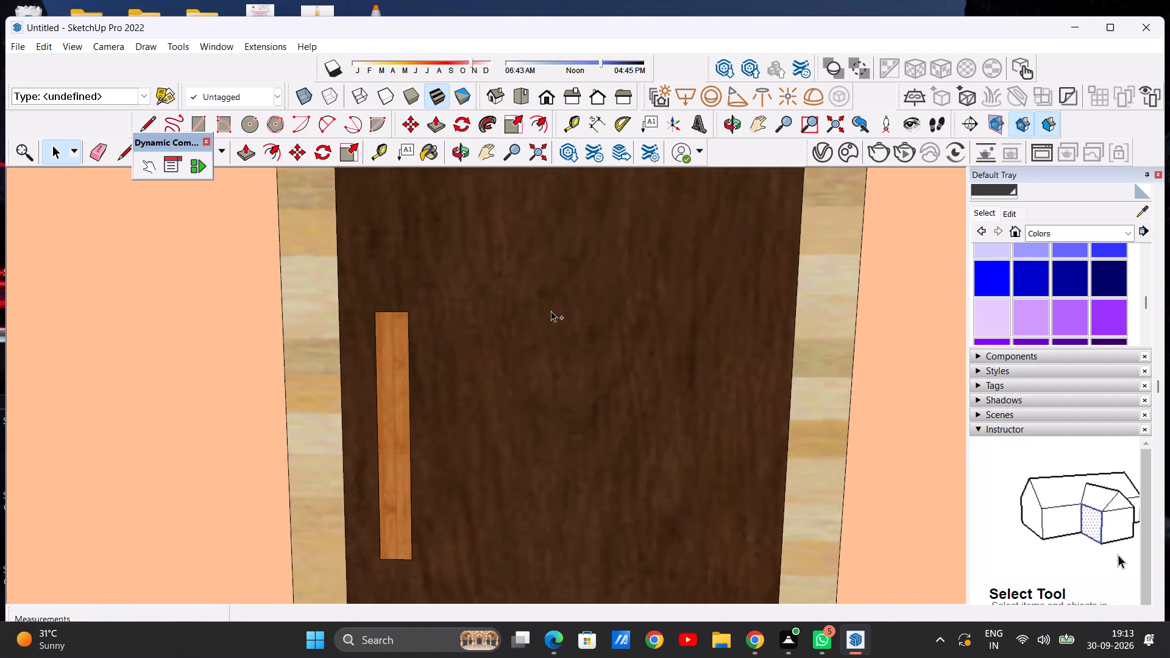
scroll(551, 311, "up", 18, "ctrl")
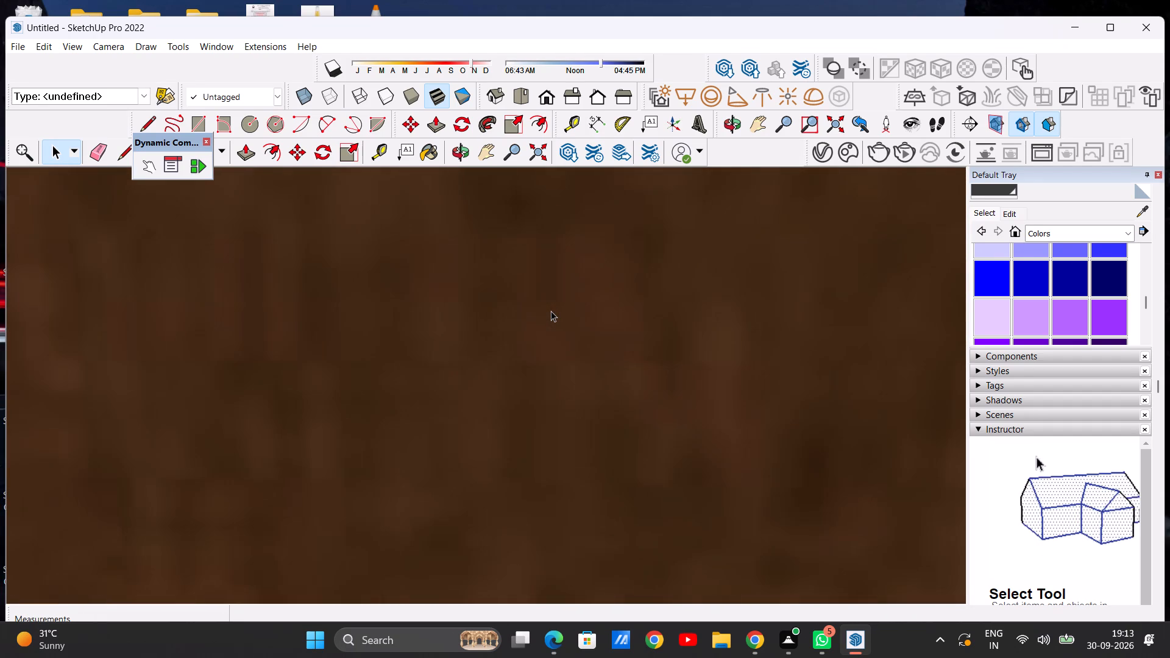
scroll(551, 311, "up", 15, "ctrl")
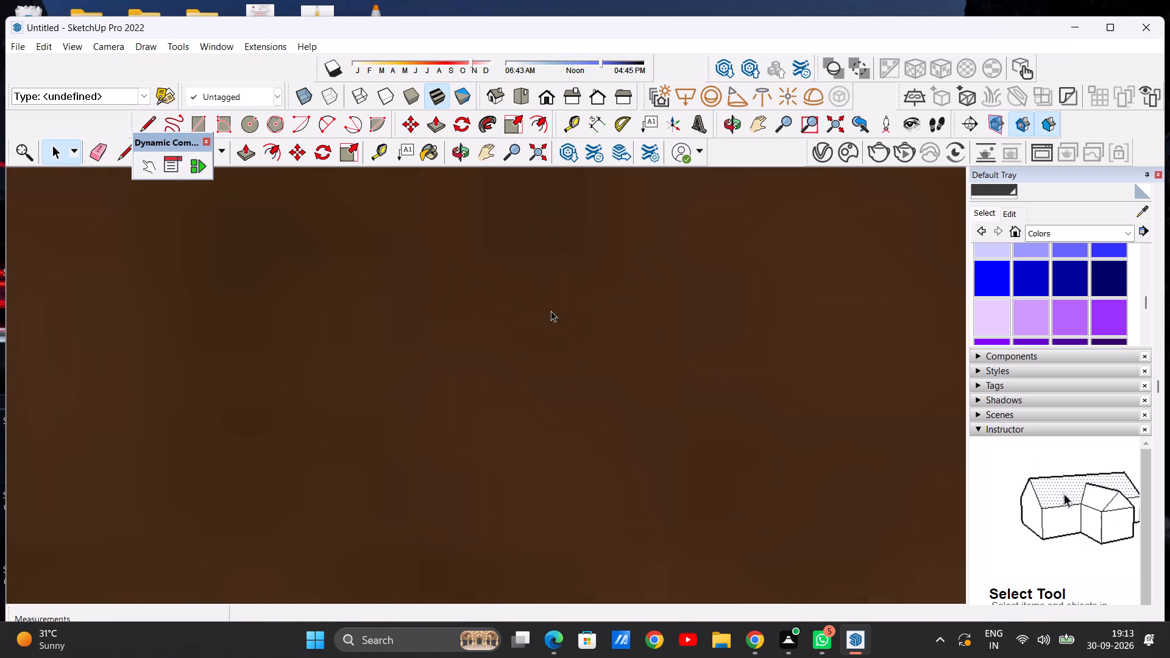
scroll(551, 311, "up", 16, "ctrl")
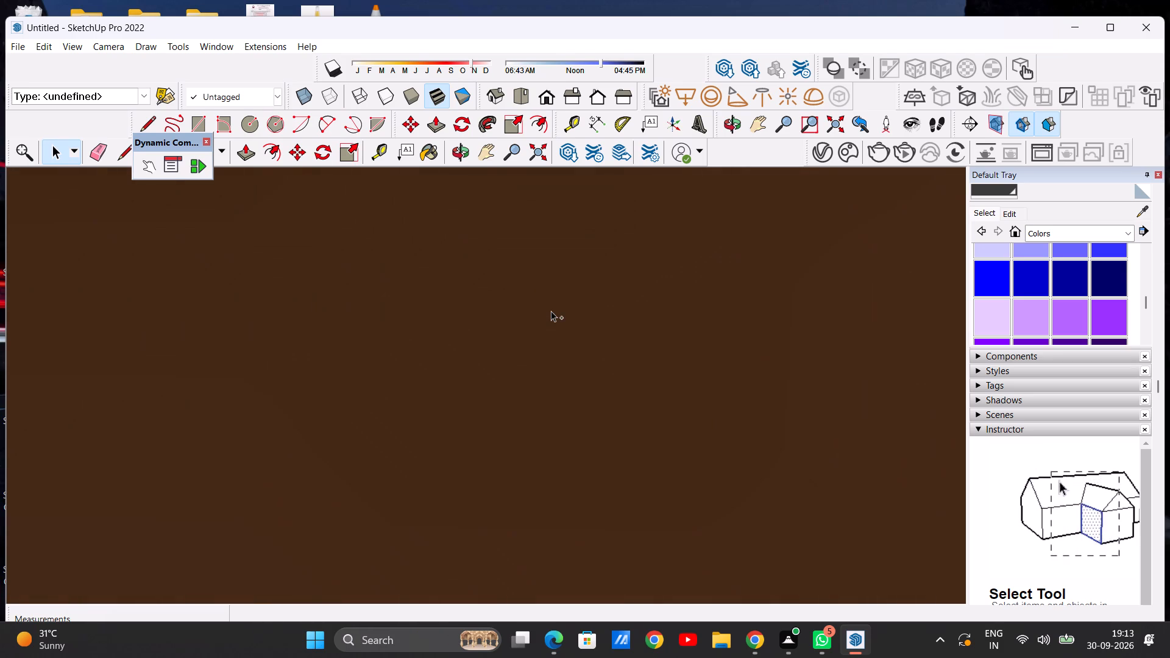
scroll(551, 311, "up", 16, "ctrl")
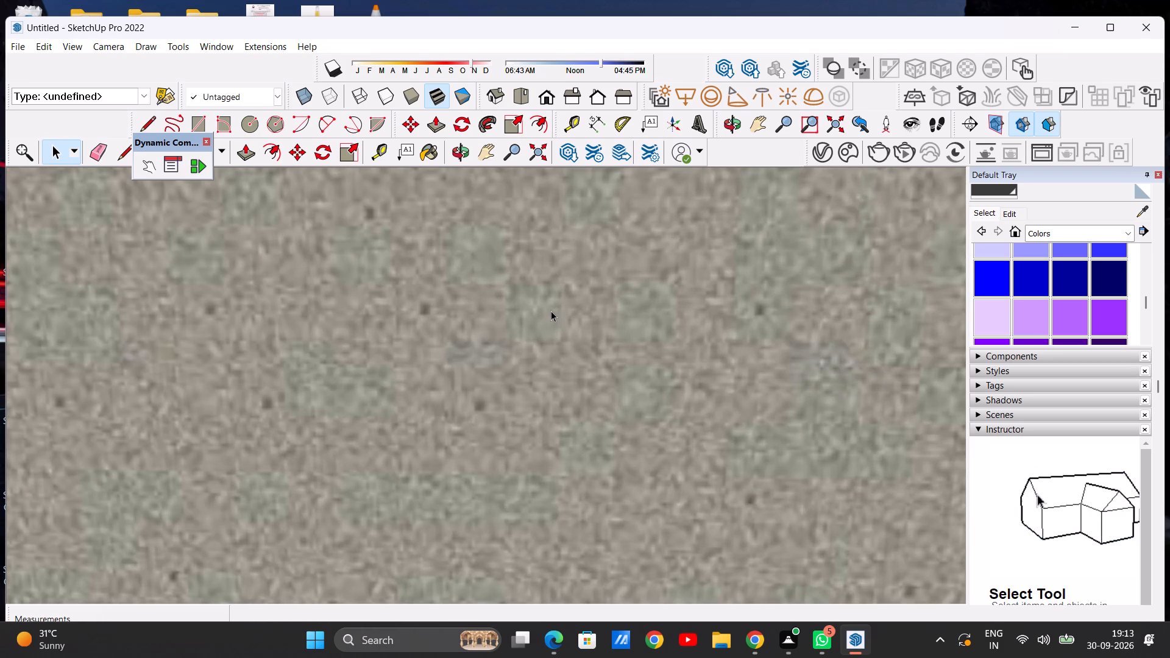
Switch to the standard front view with the whole house in sight.
key("space")
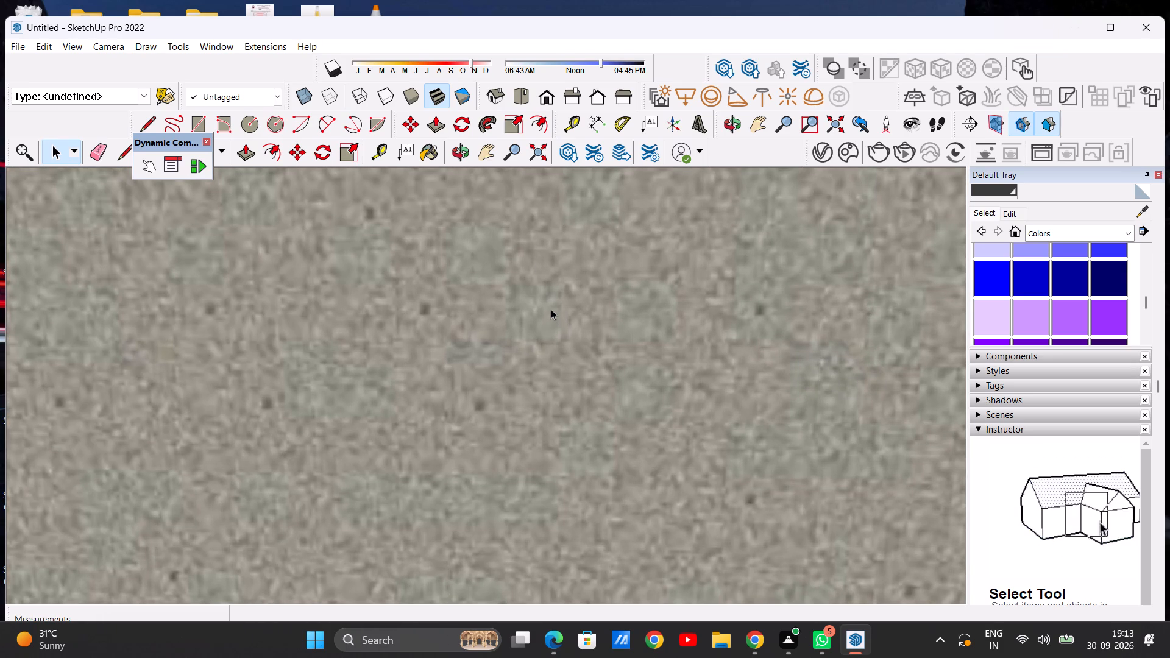
left_click(553, 99)
scroll(434, 319, "down", 13)
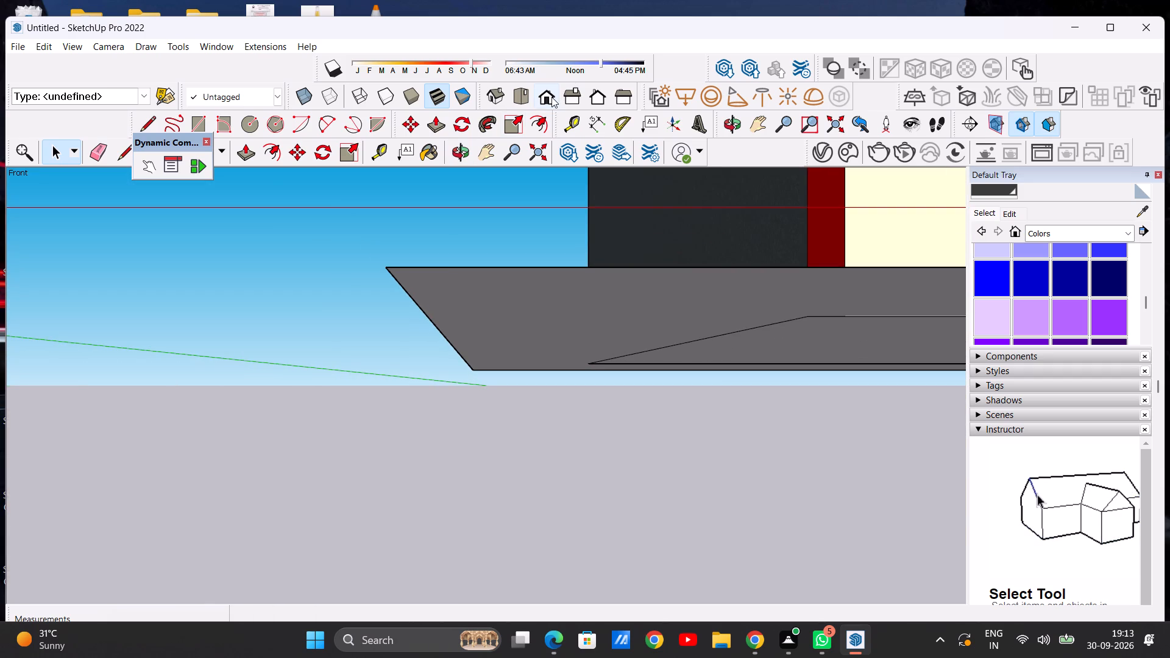
left_click(551, 97)
scroll(545, 328, "down", 20)
scroll(545, 328, "down", 5)
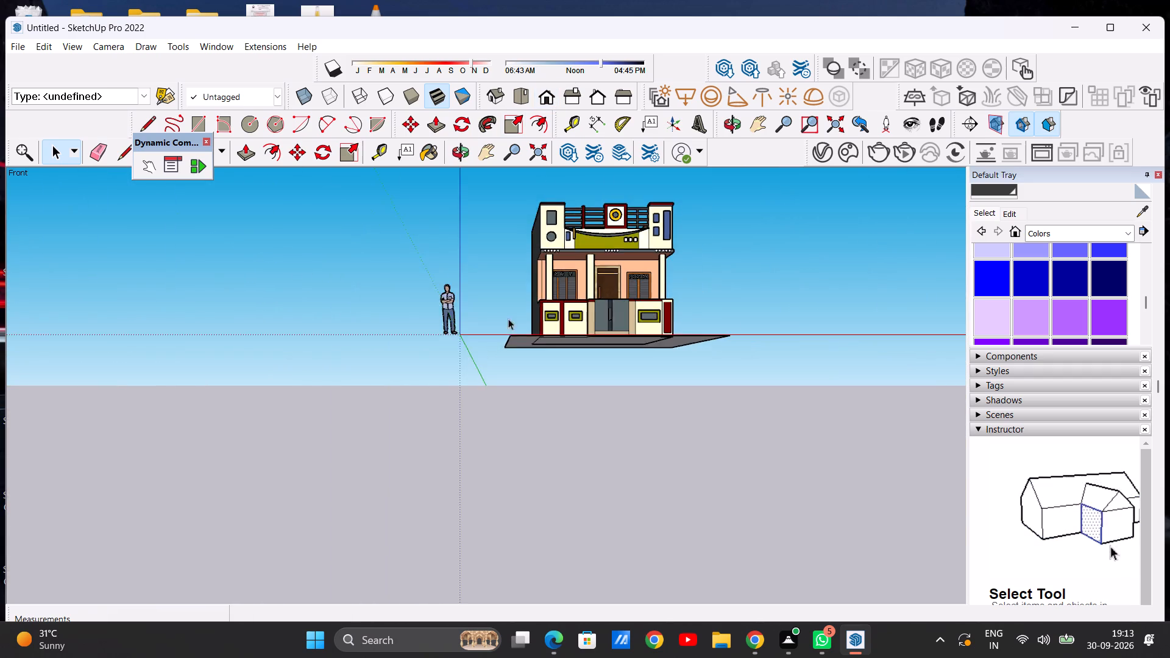
Examine the facade, parapet ornaments and terrace railing from above, from below and from the corner beside the blue panels.
scroll(665, 271, "up", 5)
middle_click_drag(605, 292, 548, 397)
scroll(530, 348, "up", 9)
scroll(512, 291, "down", 7)
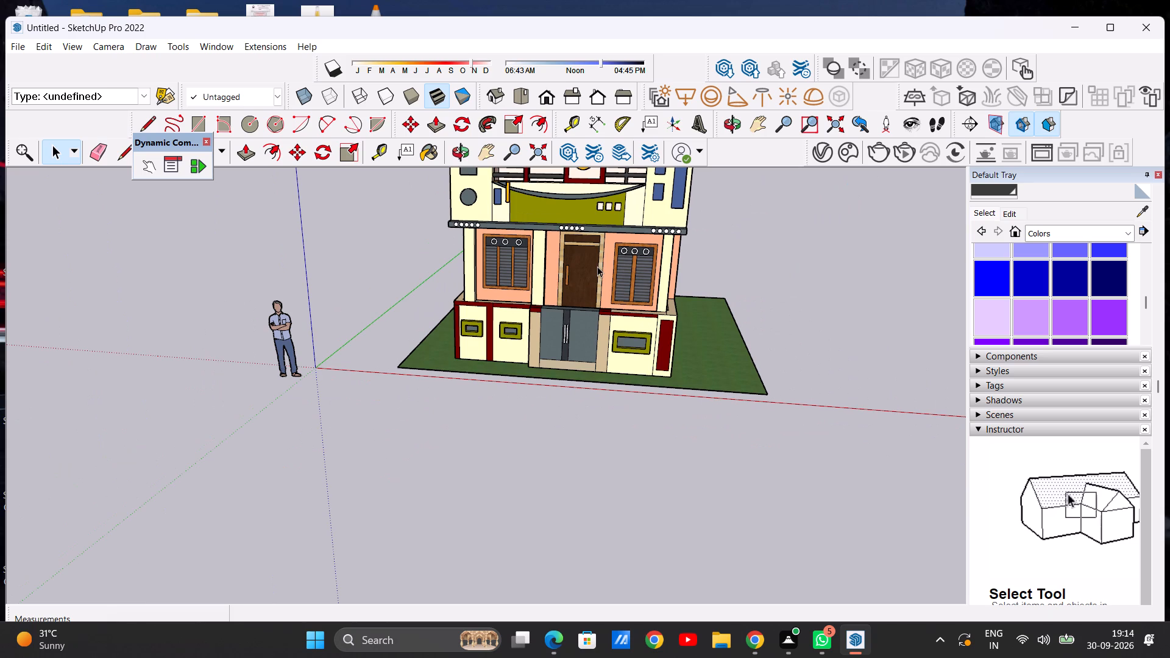
scroll(601, 269, "down", 7)
scroll(604, 212, "up", 9)
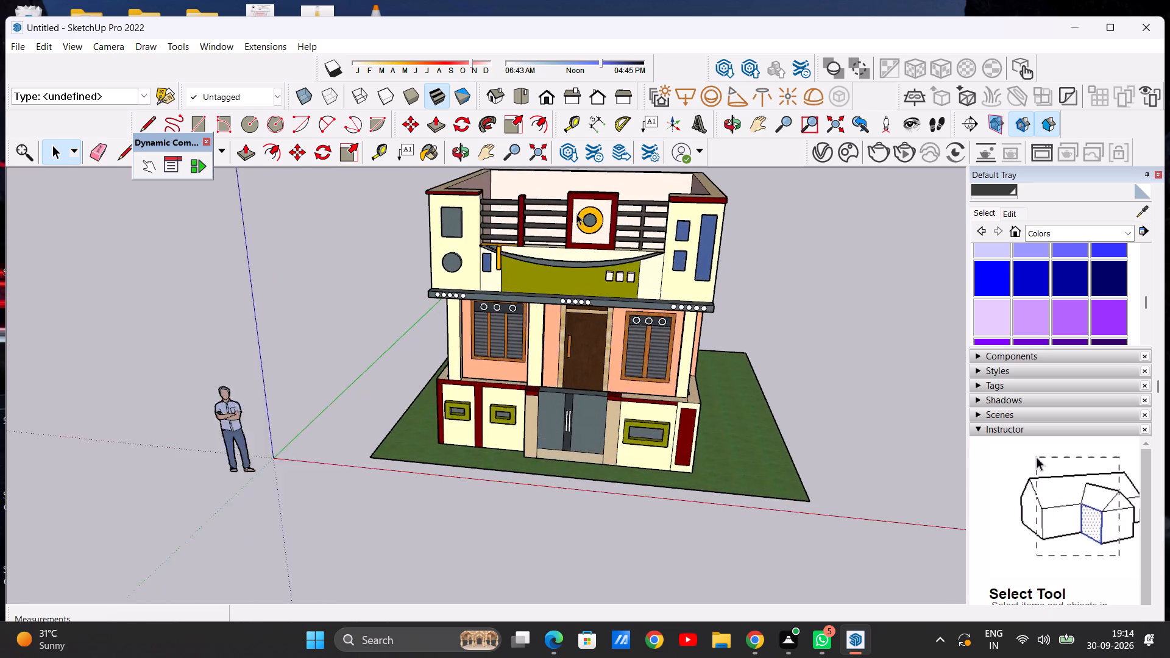
scroll(576, 214, "up", 4)
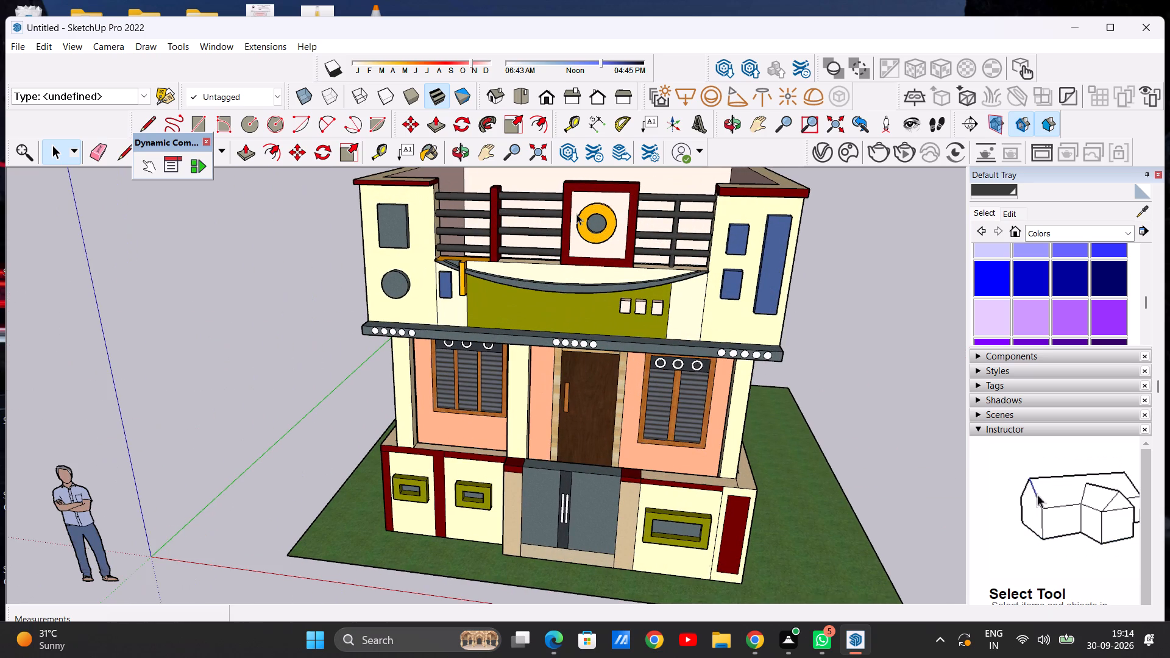
scroll(400, 218, "down", 4)
middle_click_drag(427, 297, 431, 255)
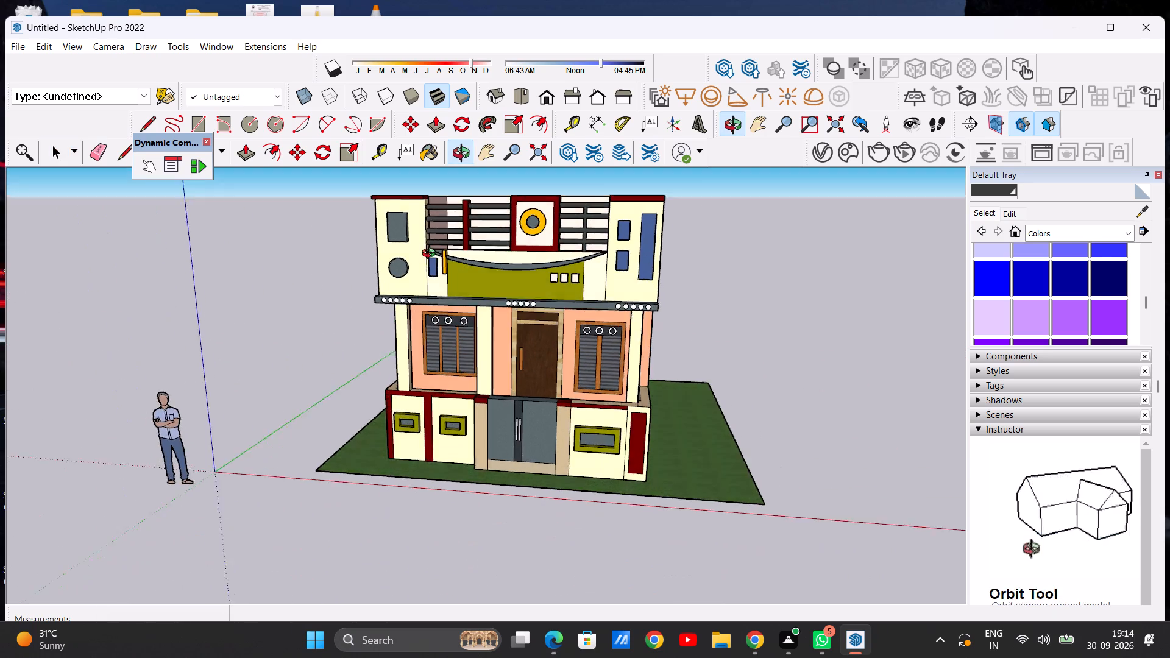
middle_click_drag(431, 255, 443, 203)
scroll(464, 306, "up", 8)
scroll(412, 264, "up", 14)
middle_click_drag(420, 283, 422, 264)
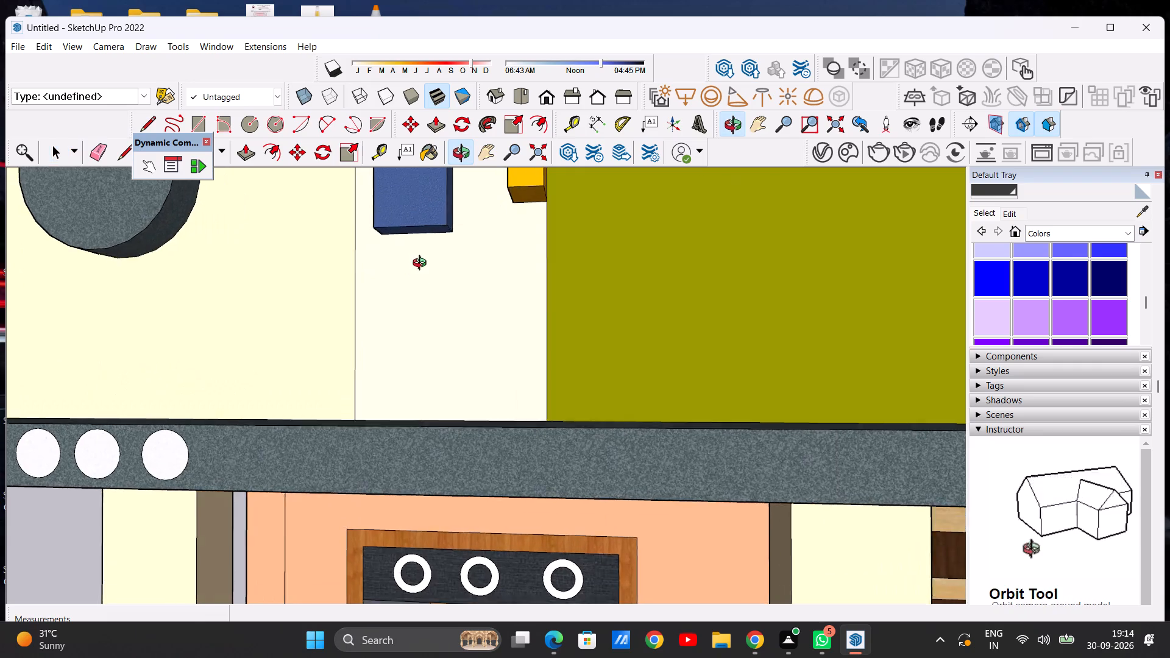
middle_click_drag(422, 264, 417, 230)
scroll(427, 337, "down", 14)
scroll(436, 330, "down", 12)
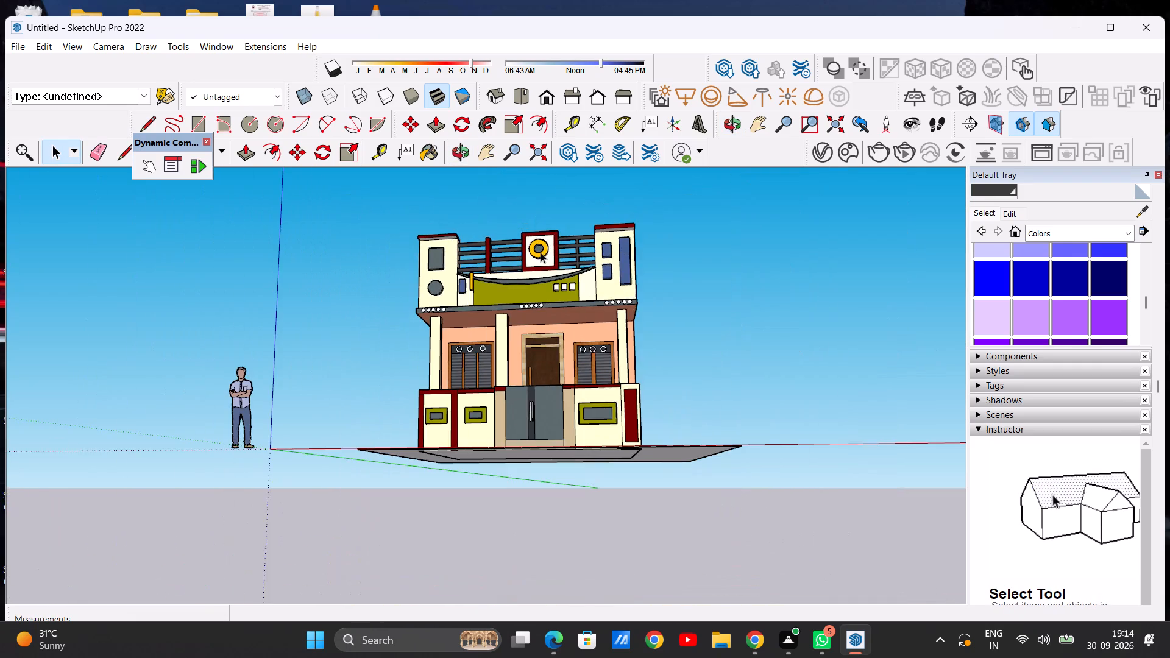
scroll(600, 242, "up", 7)
middle_click_drag(534, 284, 531, 437)
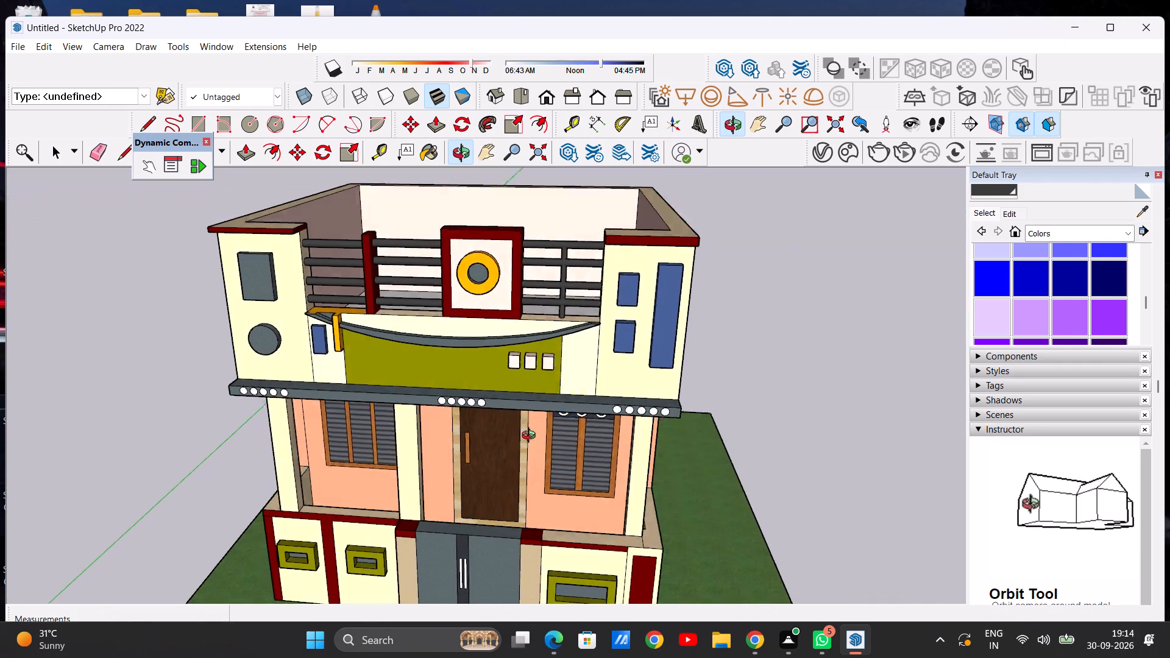
middle_click_drag(531, 437, 525, 480)
scroll(679, 327, "up", 5)
middle_click_drag(753, 343, 787, 343)
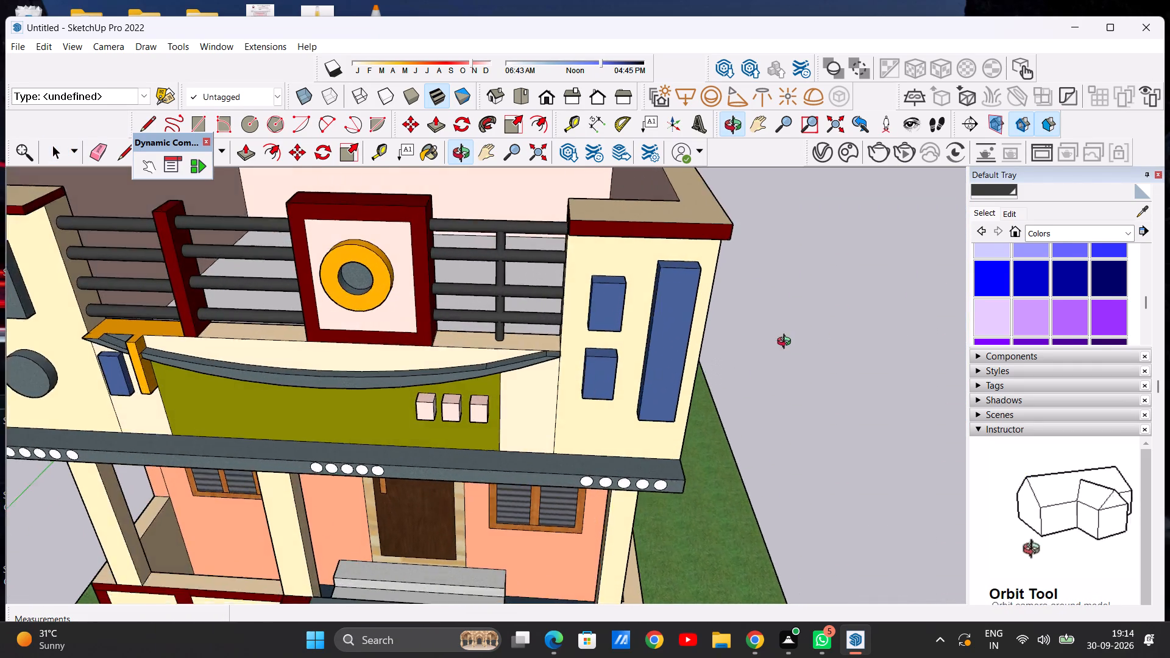
middle_click_drag(787, 343, 670, 198)
middle_click_drag(627, 348, 637, 341)
scroll(613, 196, "up", 1)
middle_click(637, 341)
scroll(466, 291, "down", 4)
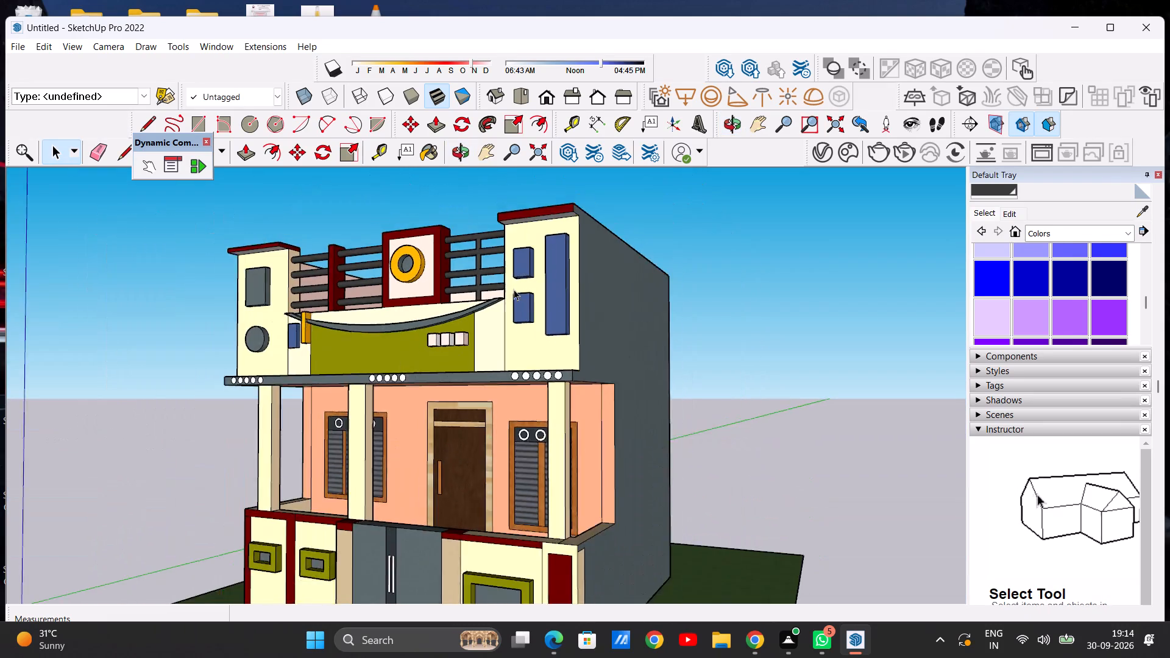
scroll(514, 289, "down", 12)
scroll(472, 283, "up", 5)
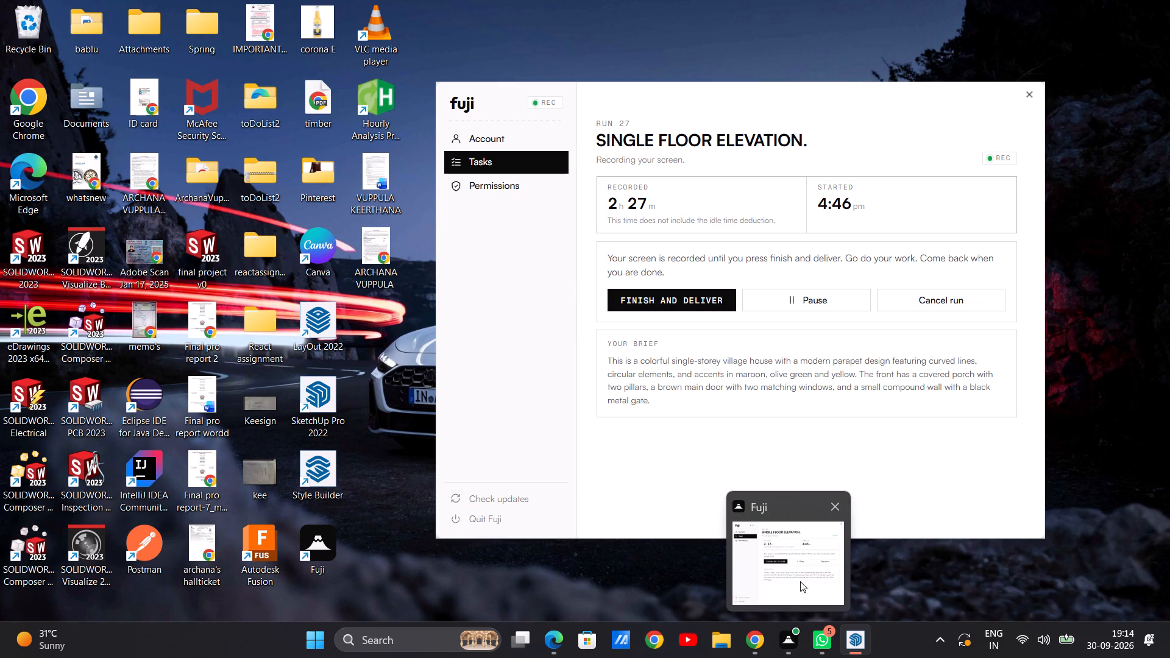
left_click(846, 557)
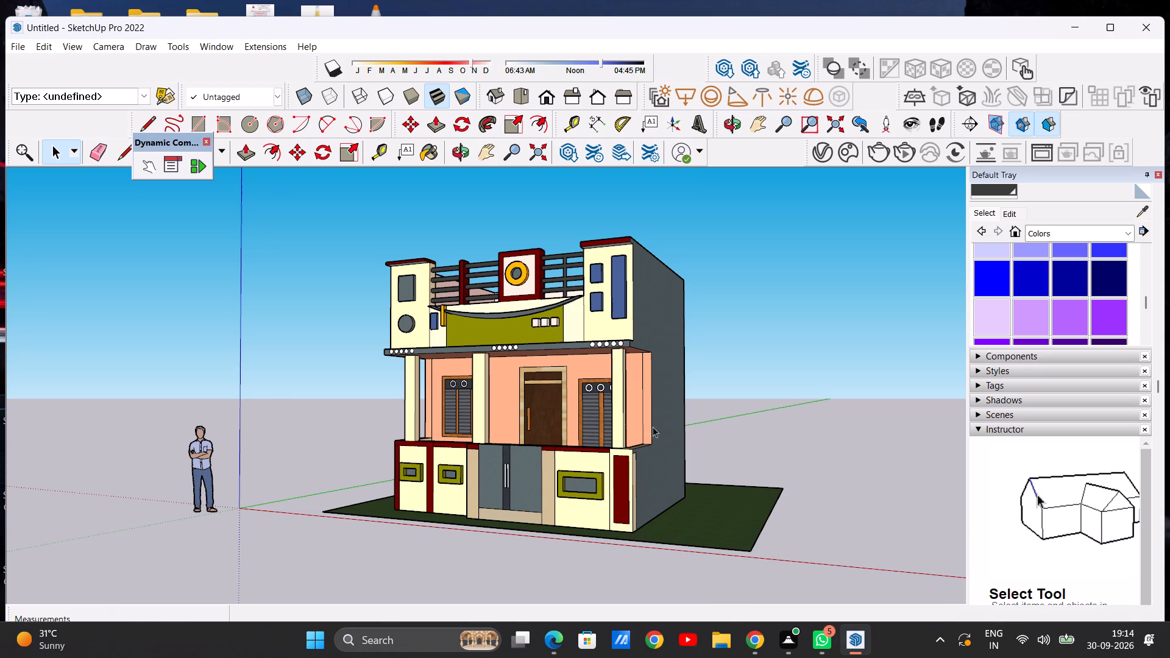
Apply Terrazzo Tile Light from the Synthetic Surfaces collection to the exterior side wall next to the blue-panelled parapet.
scroll(601, 406, "down", 4)
scroll(620, 444, "up", 6)
middle_click_drag(687, 450, 585, 483)
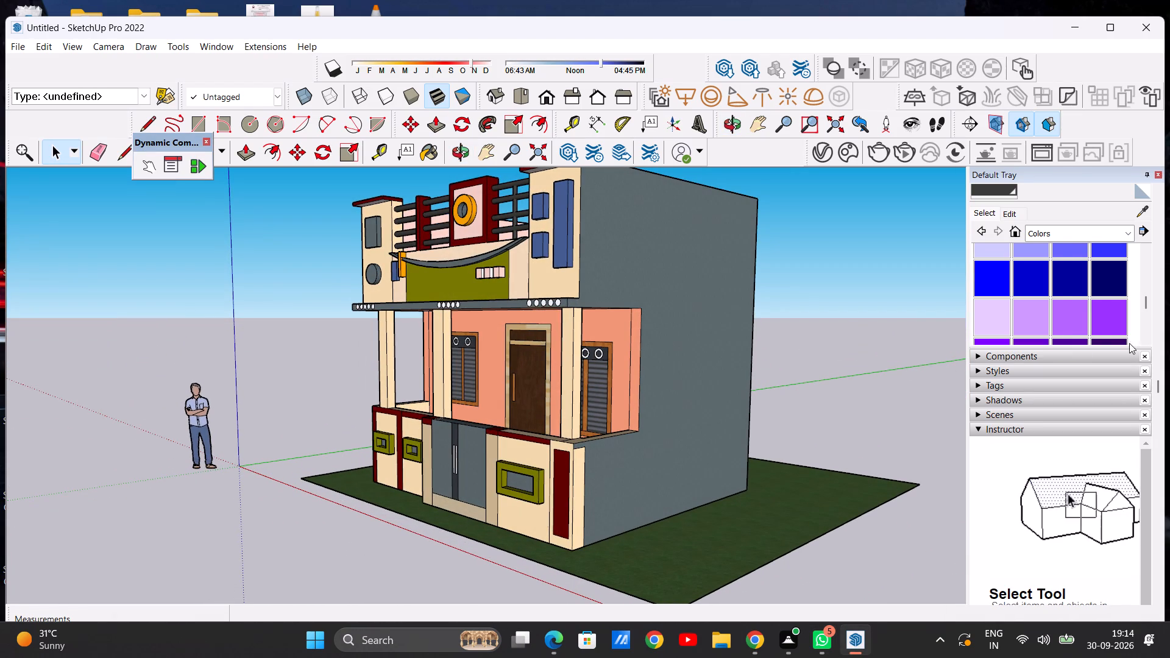
scroll(1044, 269, "up", 4)
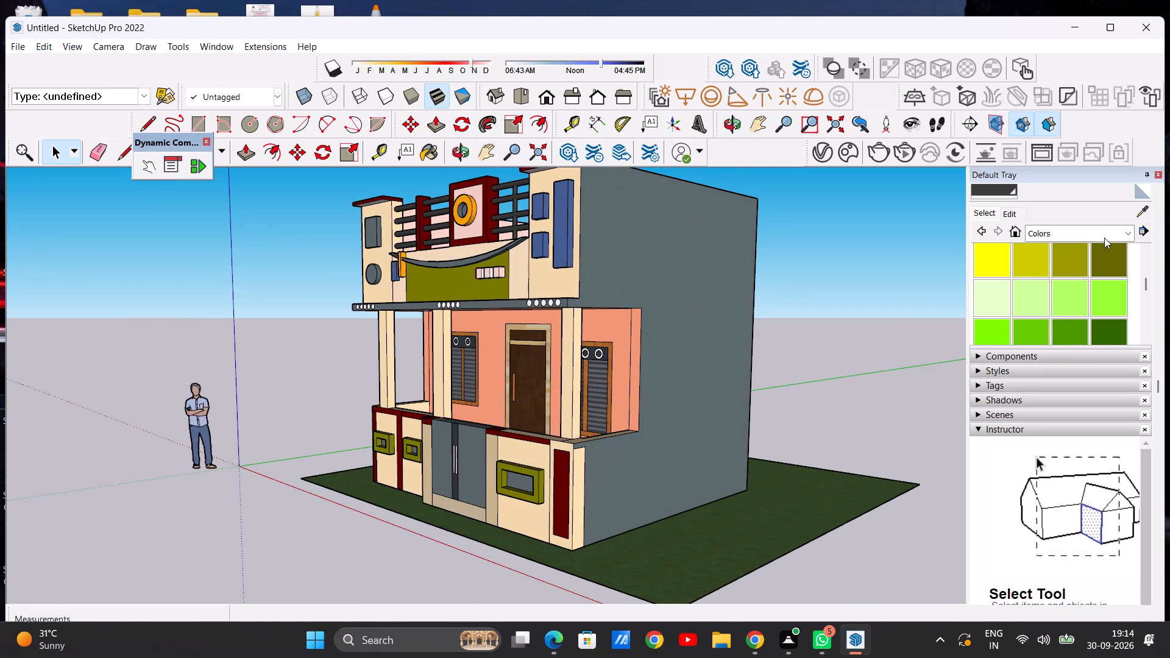
left_click(1136, 230)
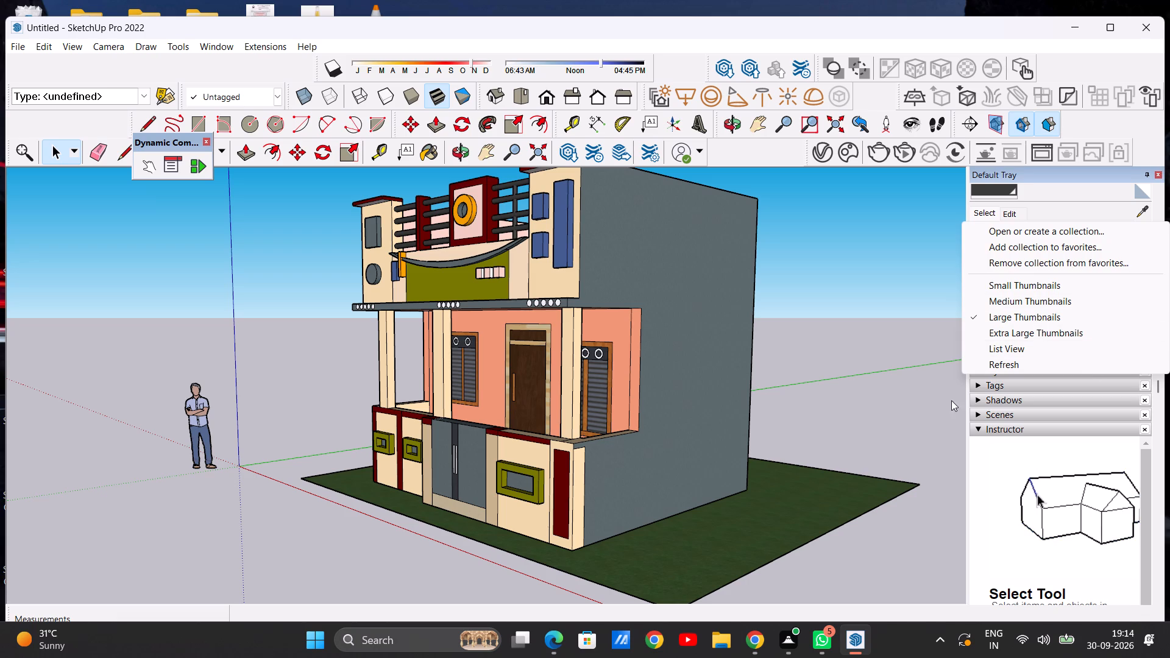
left_click(931, 401)
left_click(1124, 234)
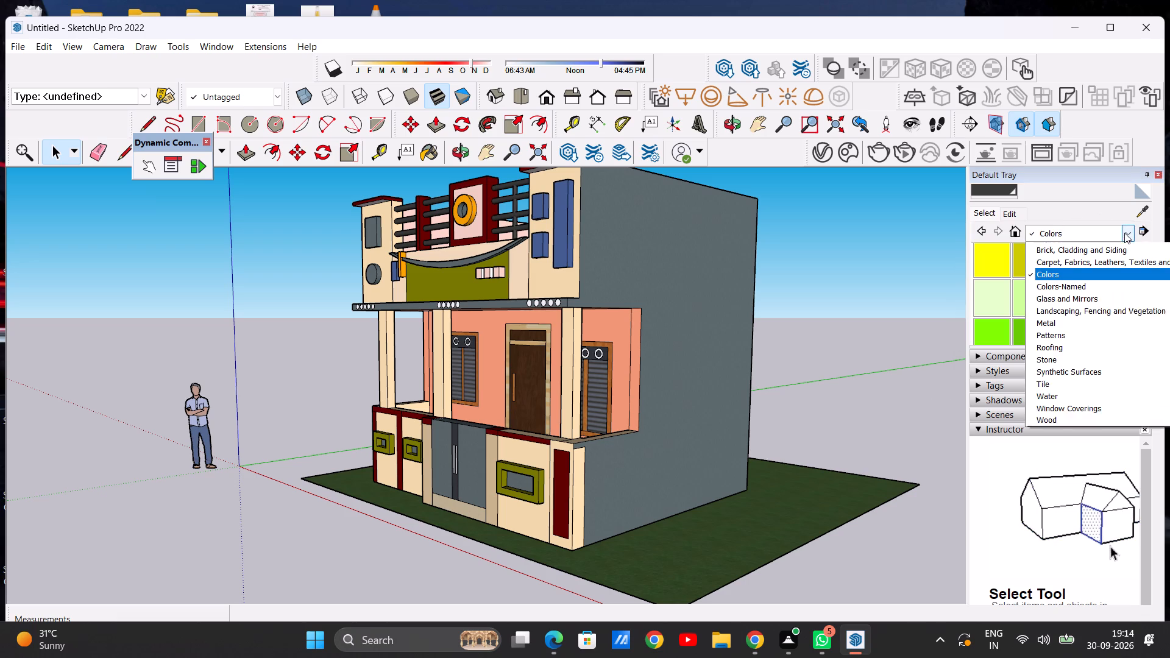
left_click(1091, 379)
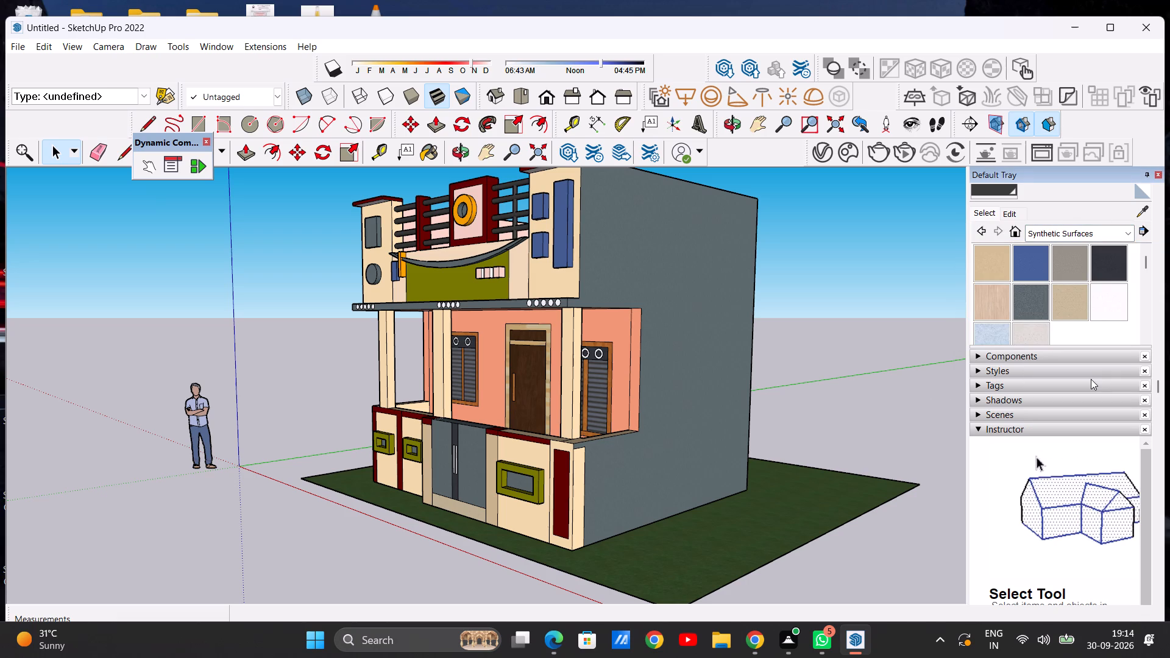
left_click(1038, 331)
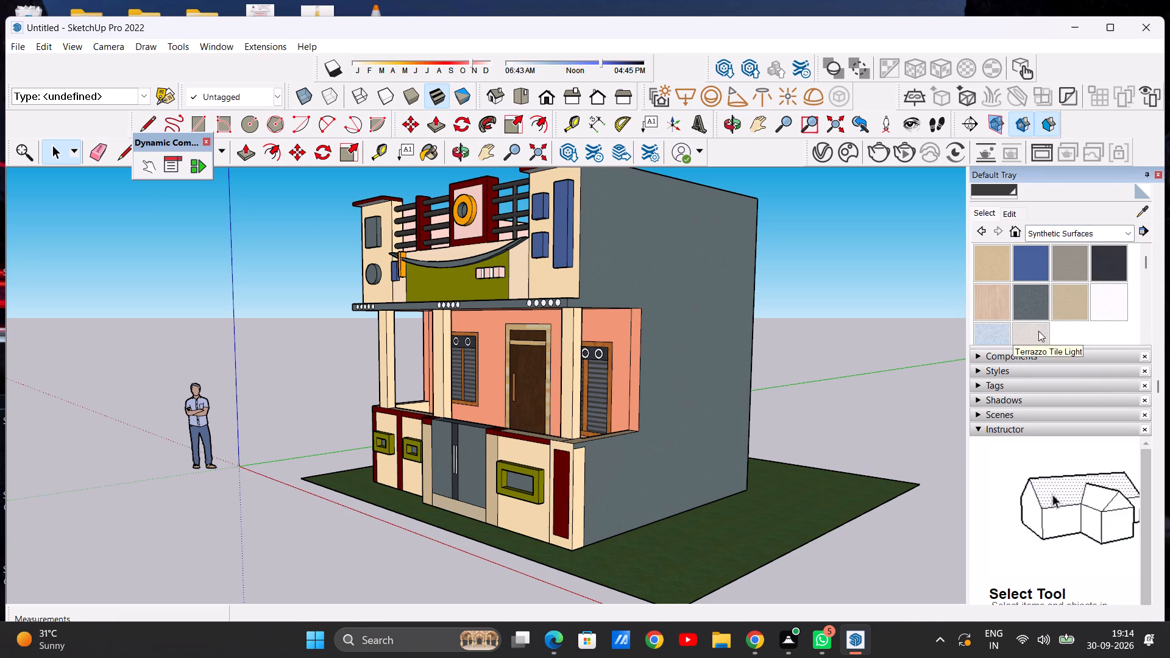
left_click(655, 339)
Apply Terrazzo Tile Light to the house's rear wall and the opposite exterior side wall.
scroll(678, 322, "down", 6)
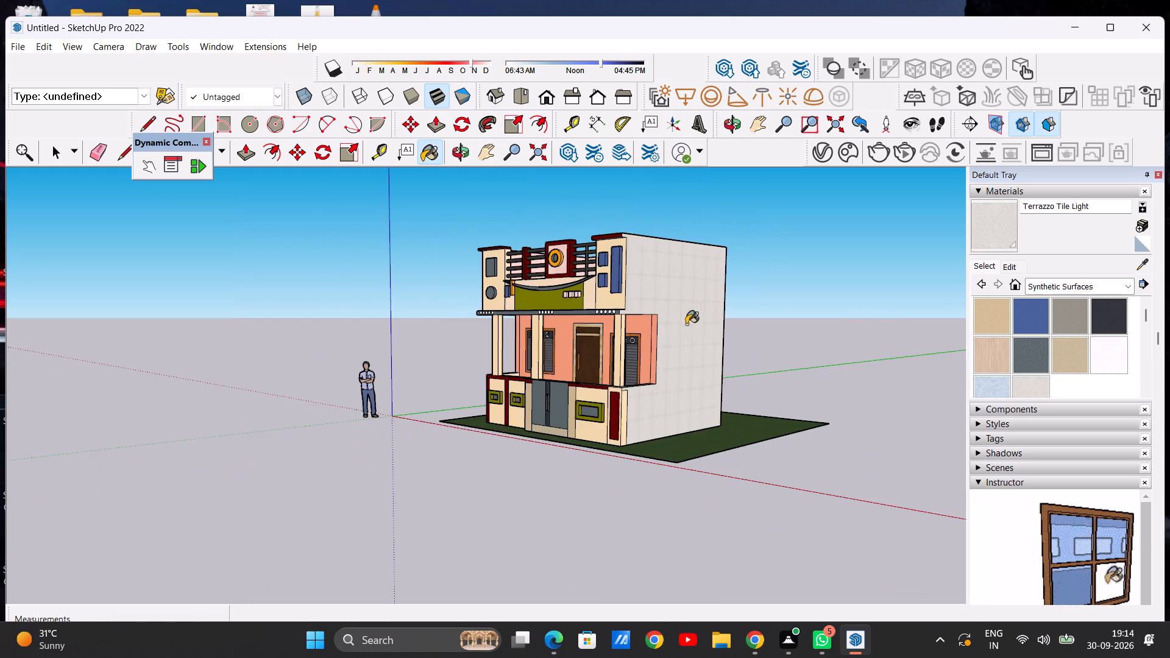
middle_click_drag(748, 337, 183, 366)
left_click(534, 342)
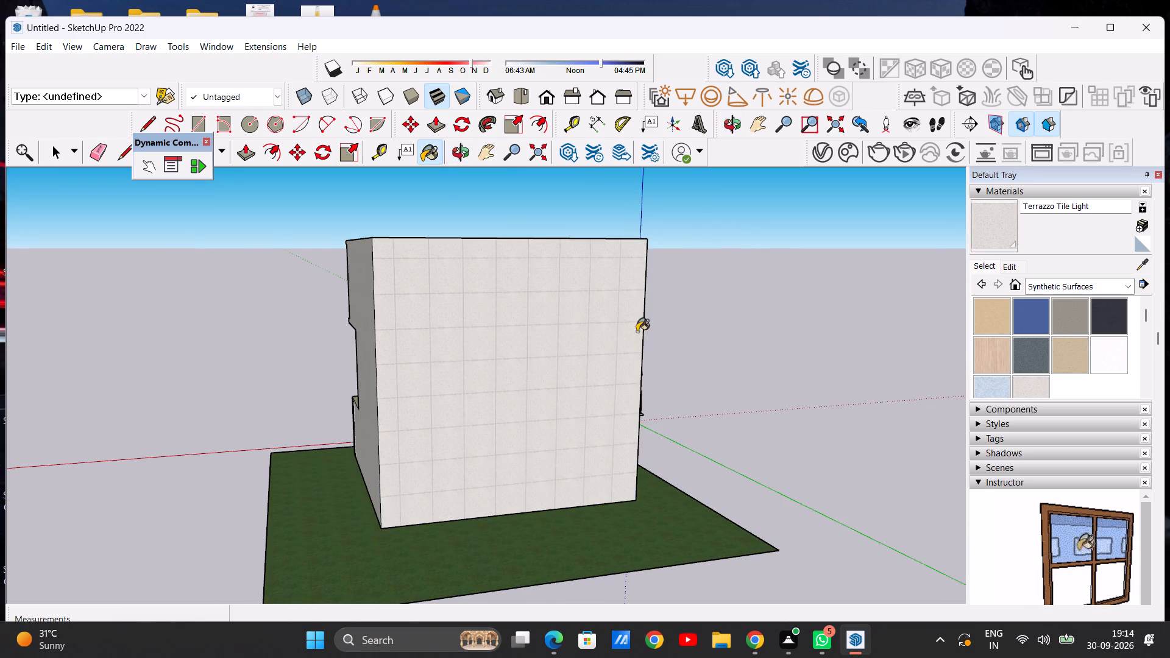
middle_click_drag(458, 355, 0, 350)
left_click(418, 316)
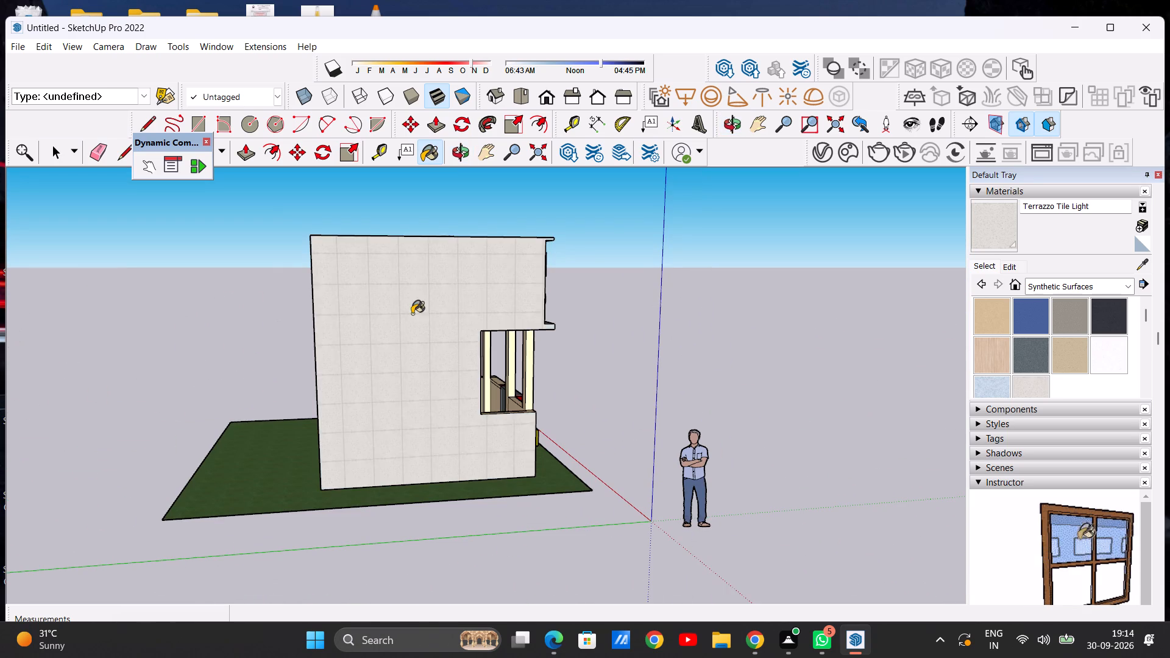
Examine the tiled exterior walls from the front and from the corner beside the blue panels, both near and far.
scroll(483, 309, "down", 5)
middle_click_drag(543, 339, 110, 339)
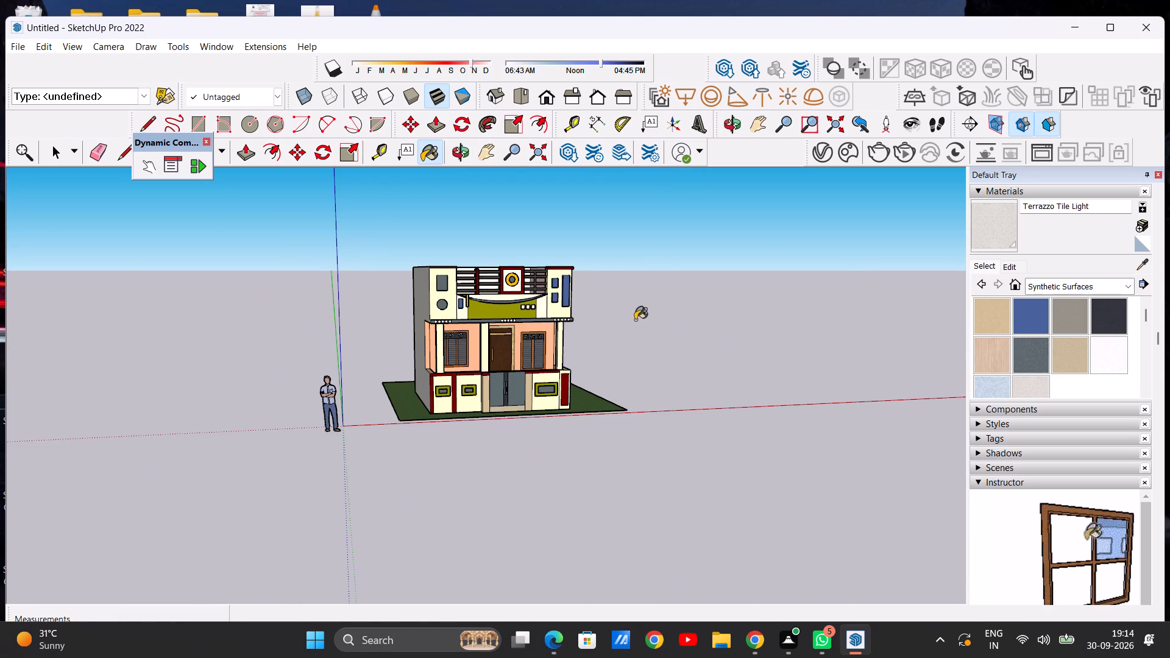
scroll(631, 319, "up", 7)
scroll(534, 364, "down", 6)
middle_click_drag(640, 361, 346, 377)
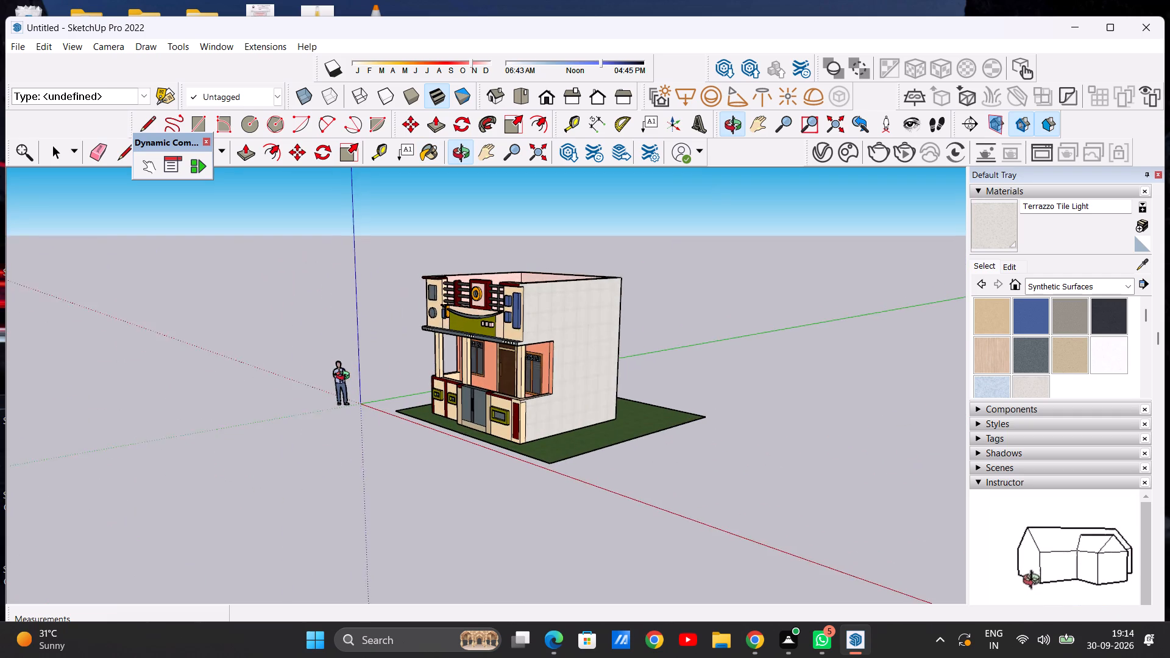
middle_click_drag(346, 377, 350, 376)
scroll(515, 346, "up", 5)
scroll(640, 306, "up", 6)
scroll(576, 311, "down", 2)
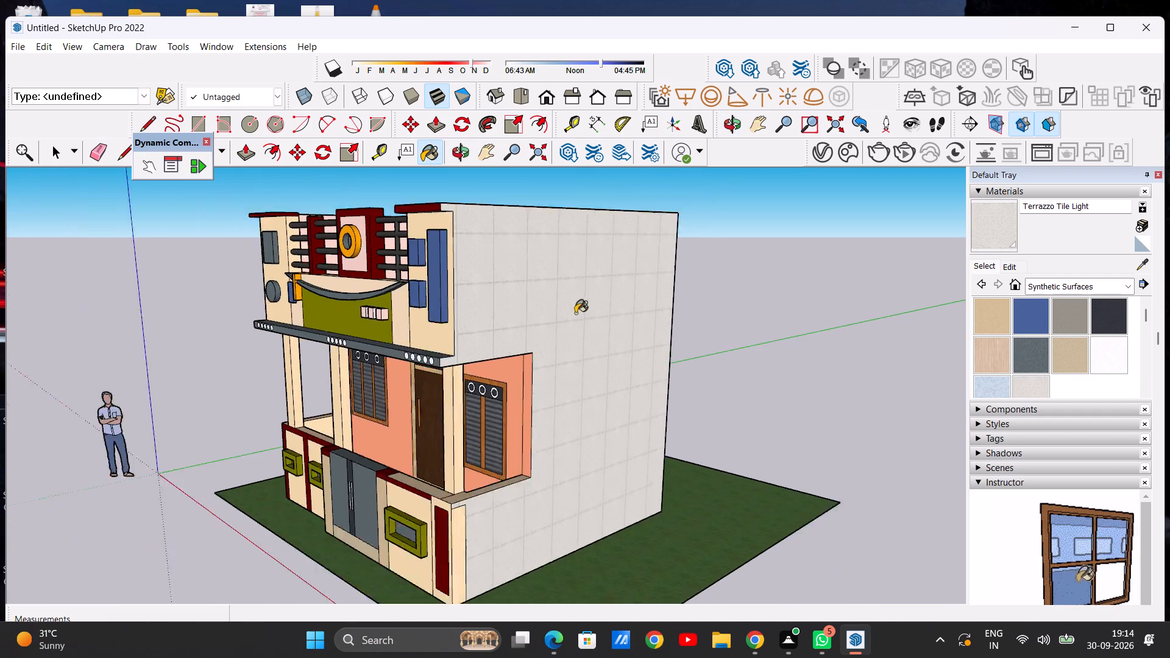
scroll(575, 313, "down", 4)
scroll(569, 283, "up", 11)
scroll(529, 300, "down", 10)
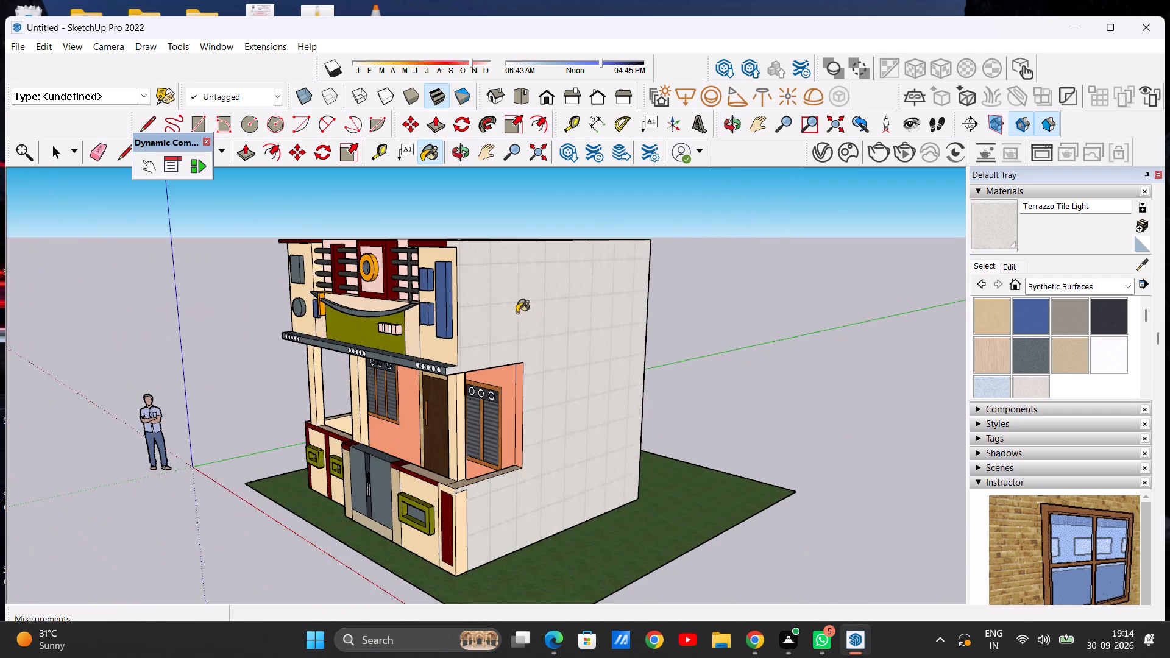
scroll(517, 313, "down", 2)
scroll(617, 313, "up", 4)
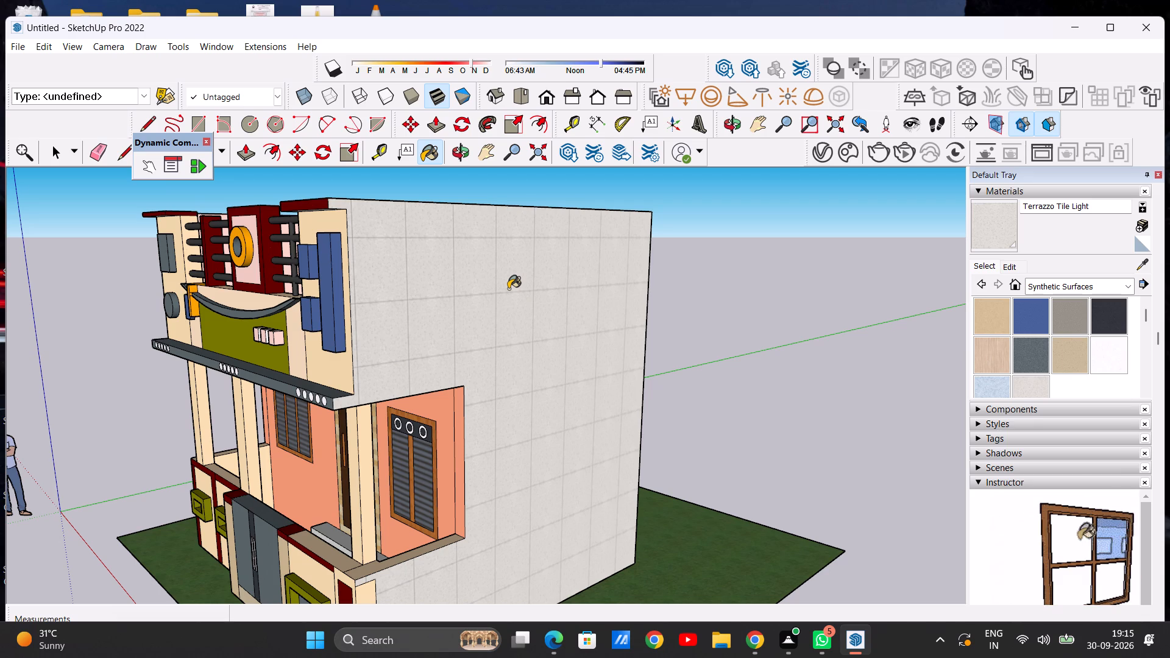
scroll(508, 306, "down", 5)
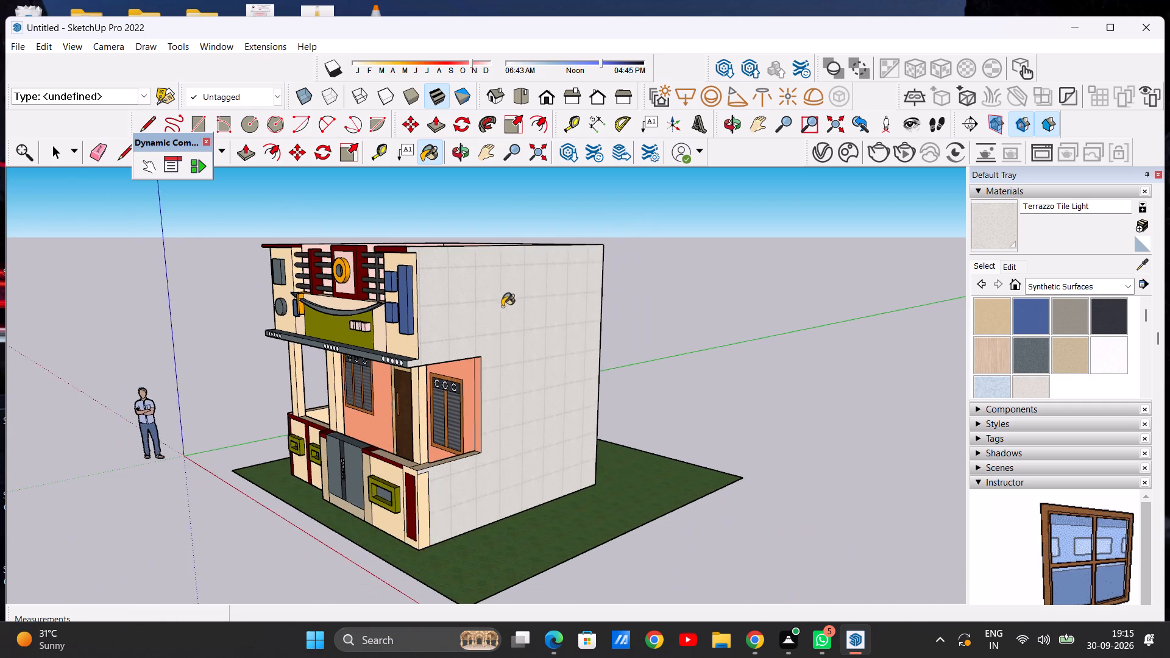
scroll(497, 305, "up", 6)
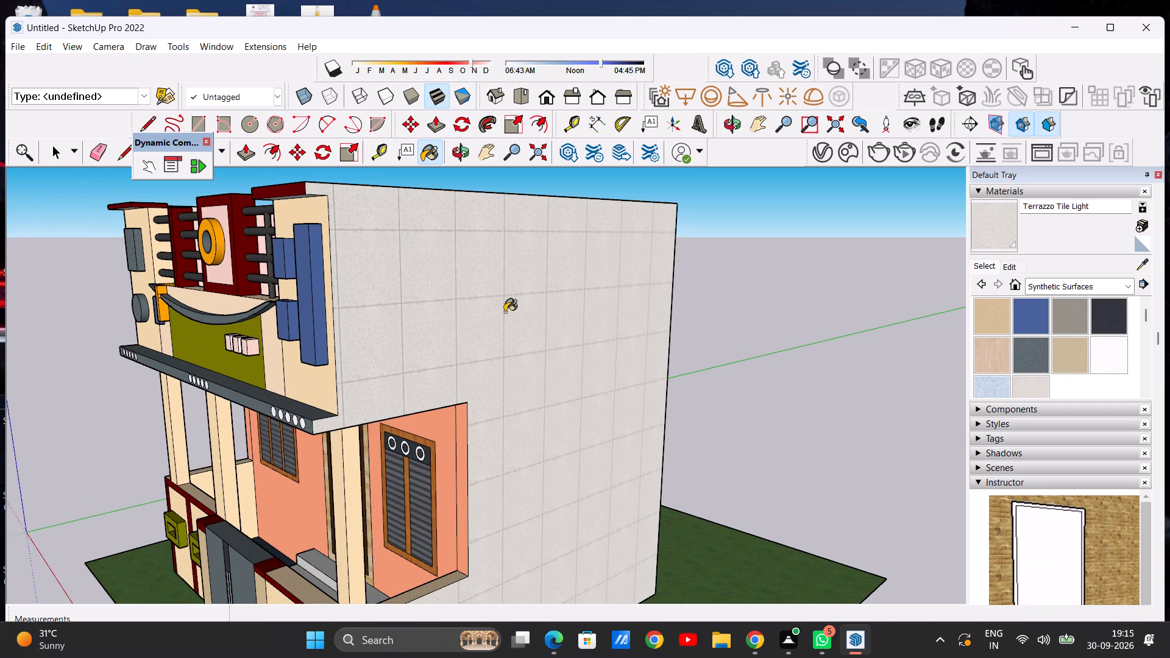
scroll(510, 313, "down", 6)
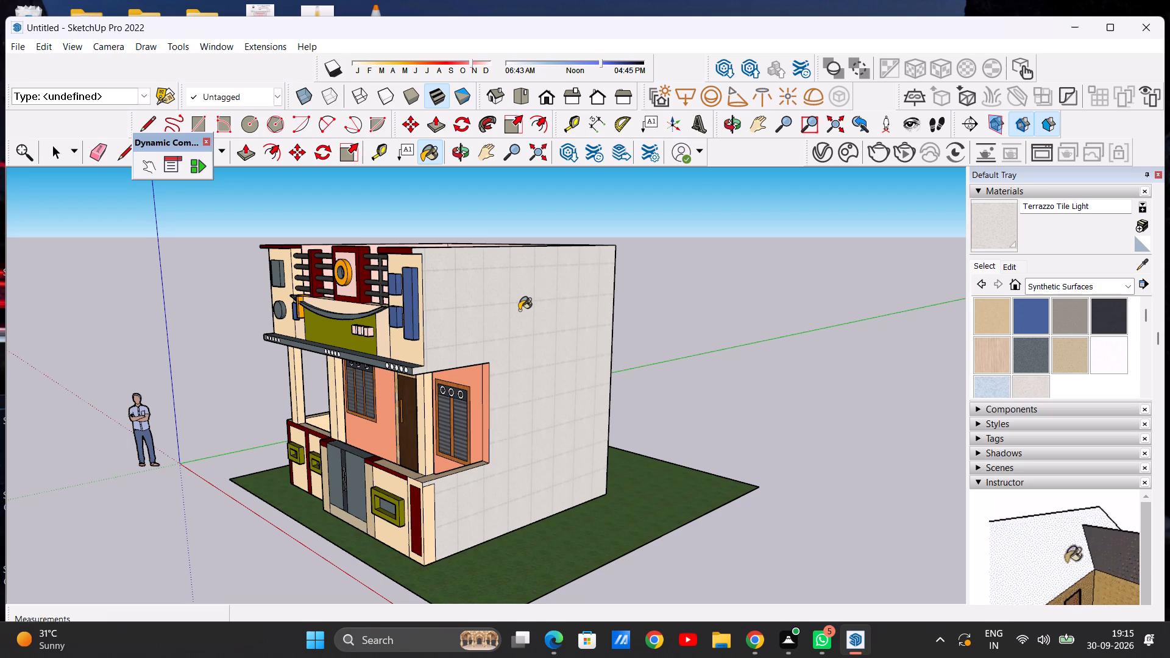
scroll(514, 315, "down", 7)
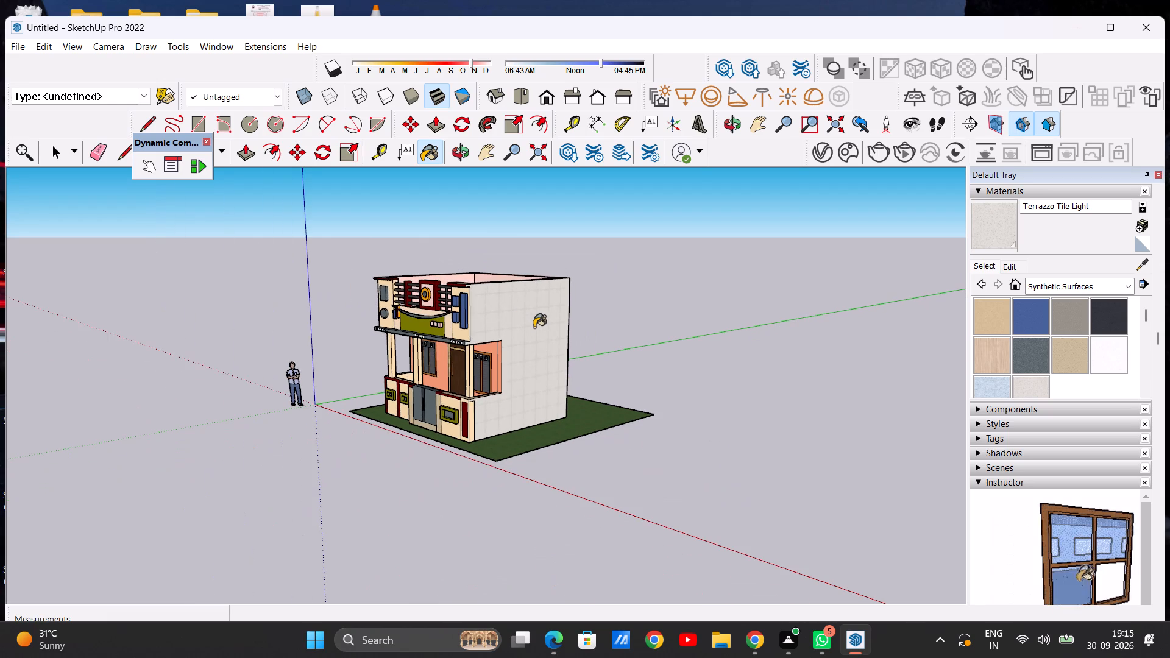
scroll(490, 350, "up", 3)
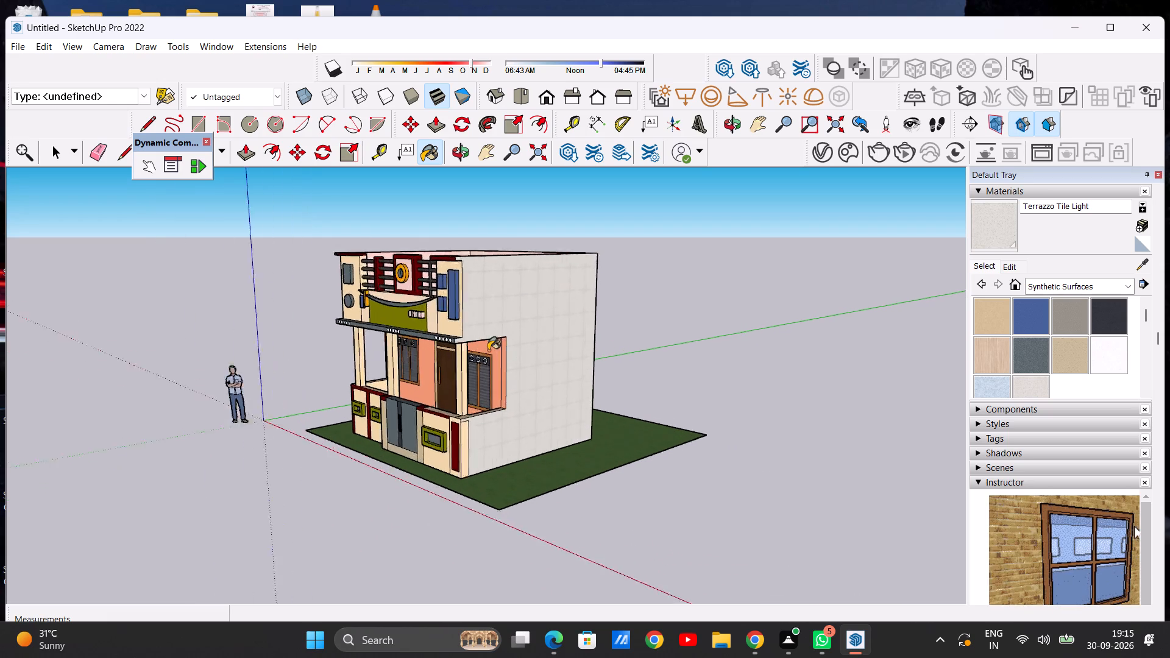
scroll(488, 350, "up", 19)
scroll(536, 388, "down", 8)
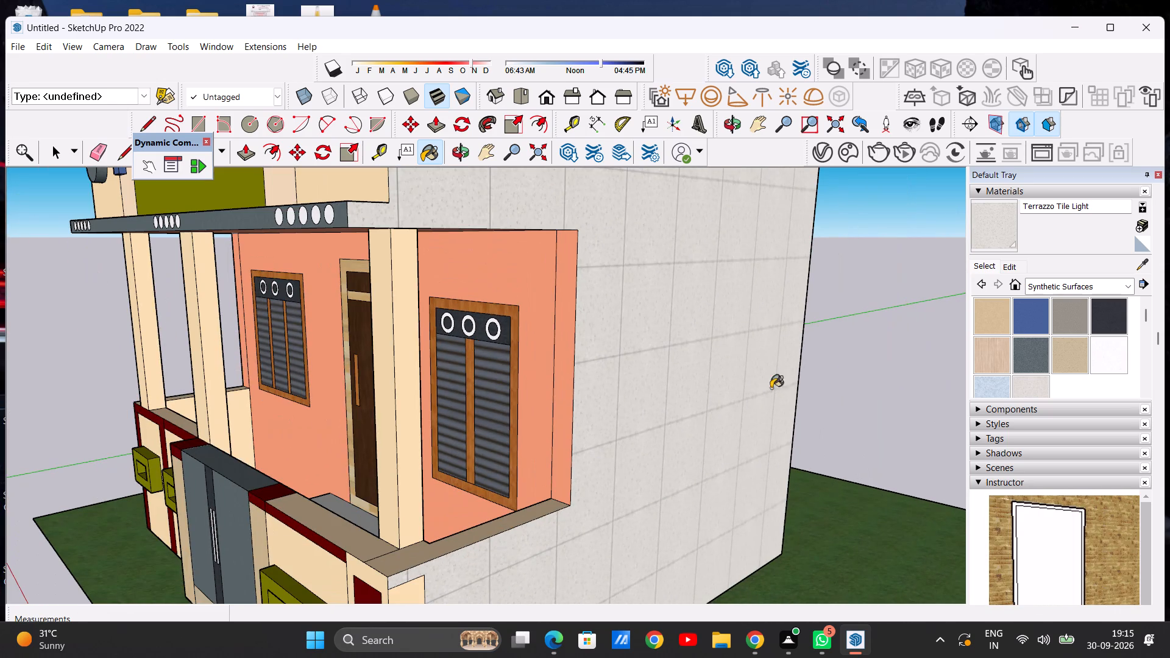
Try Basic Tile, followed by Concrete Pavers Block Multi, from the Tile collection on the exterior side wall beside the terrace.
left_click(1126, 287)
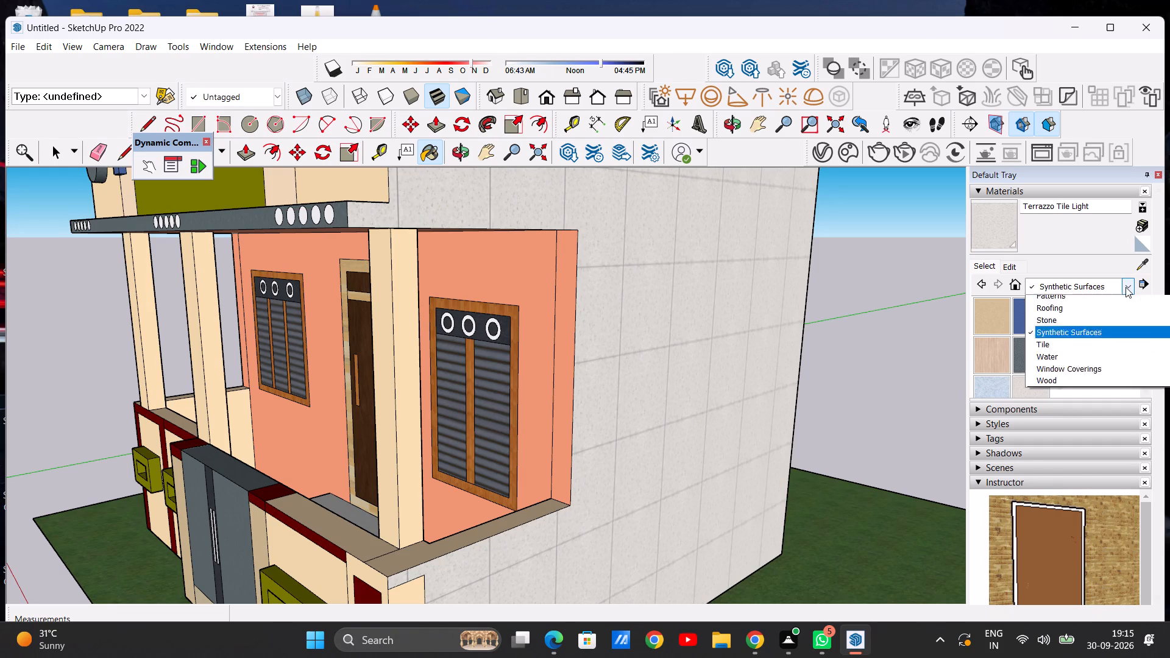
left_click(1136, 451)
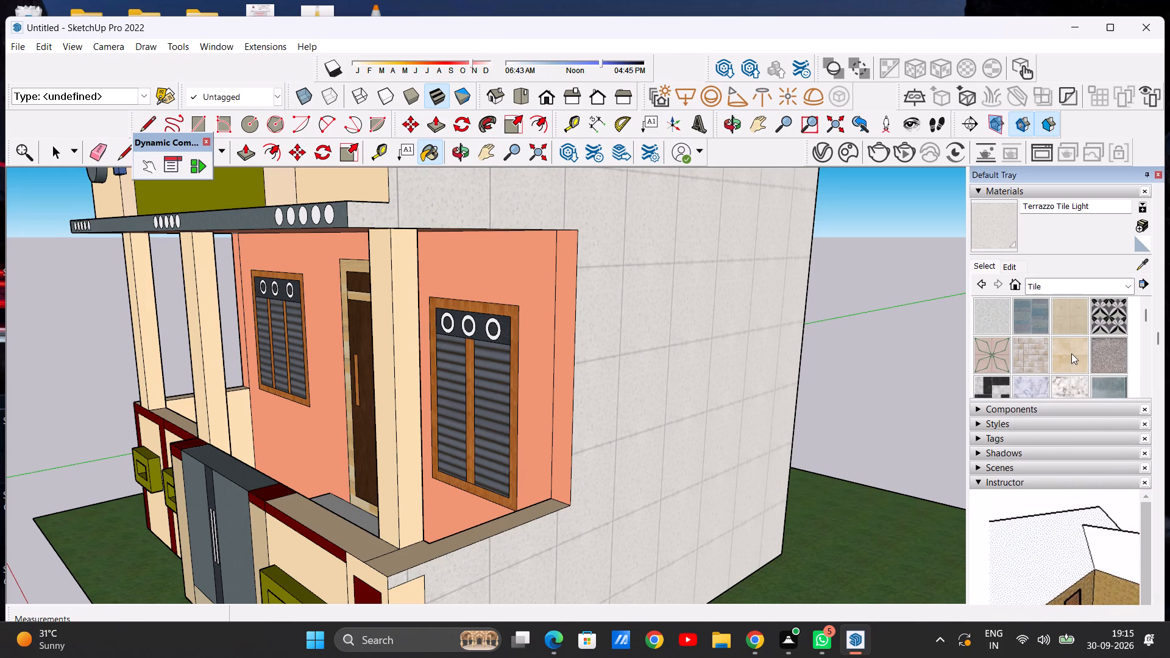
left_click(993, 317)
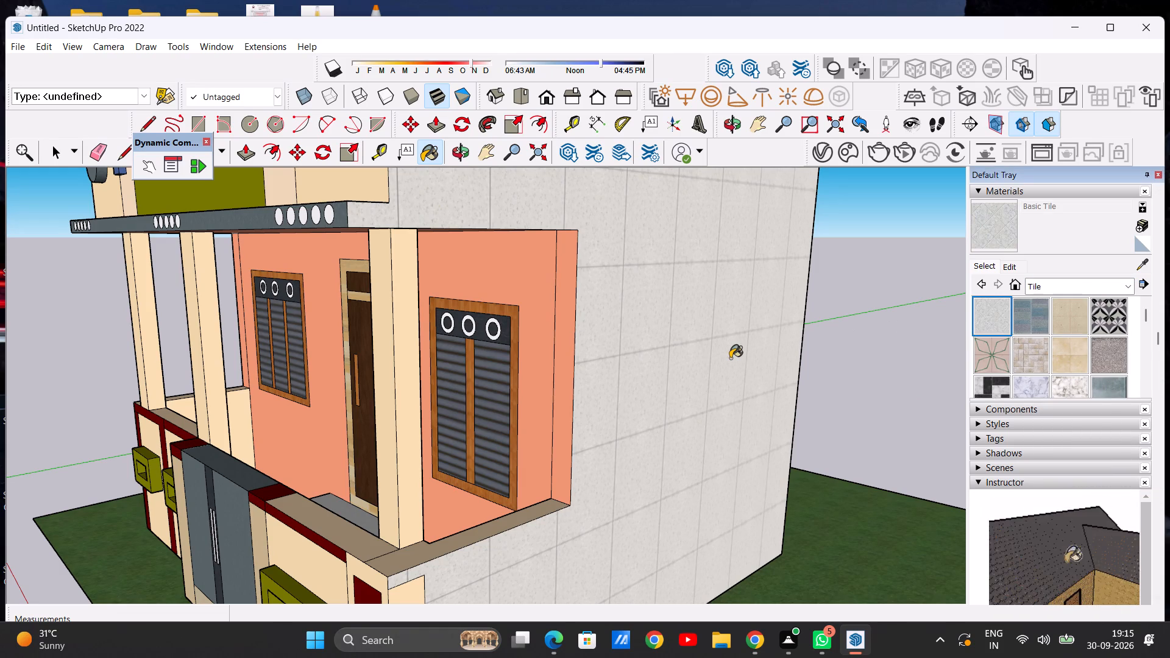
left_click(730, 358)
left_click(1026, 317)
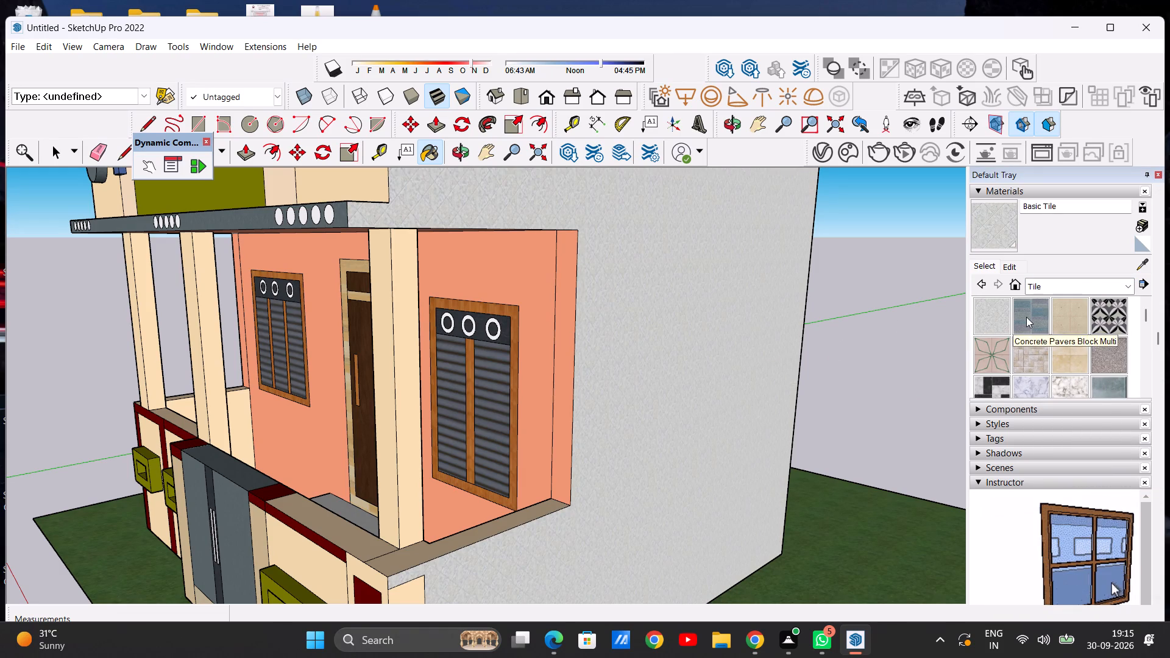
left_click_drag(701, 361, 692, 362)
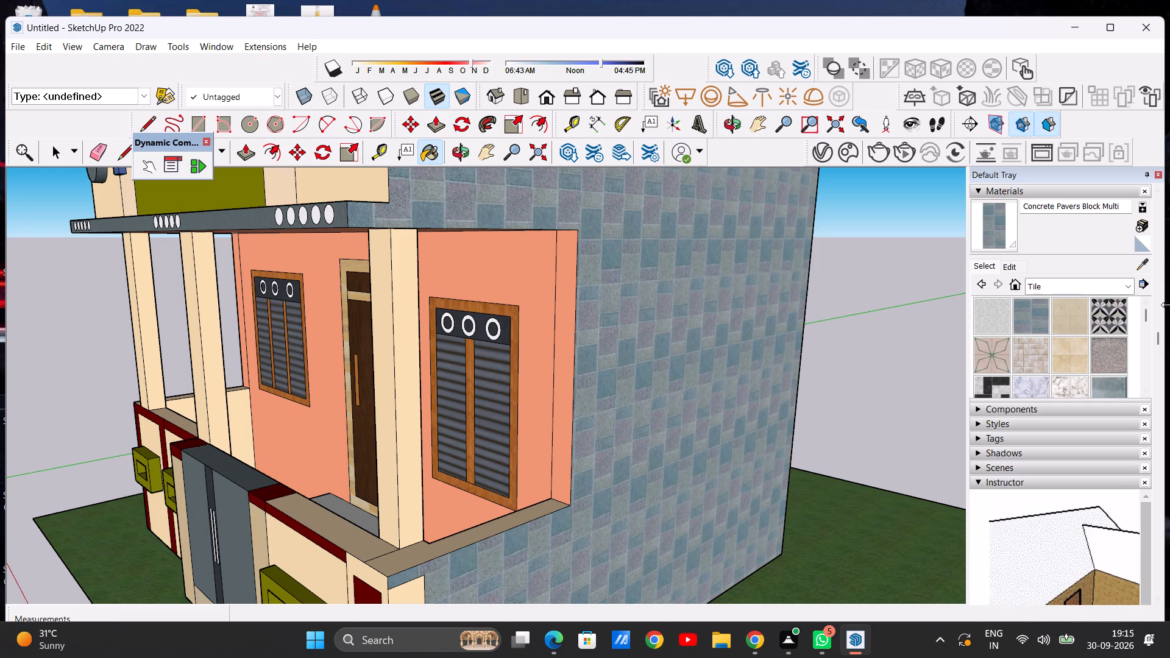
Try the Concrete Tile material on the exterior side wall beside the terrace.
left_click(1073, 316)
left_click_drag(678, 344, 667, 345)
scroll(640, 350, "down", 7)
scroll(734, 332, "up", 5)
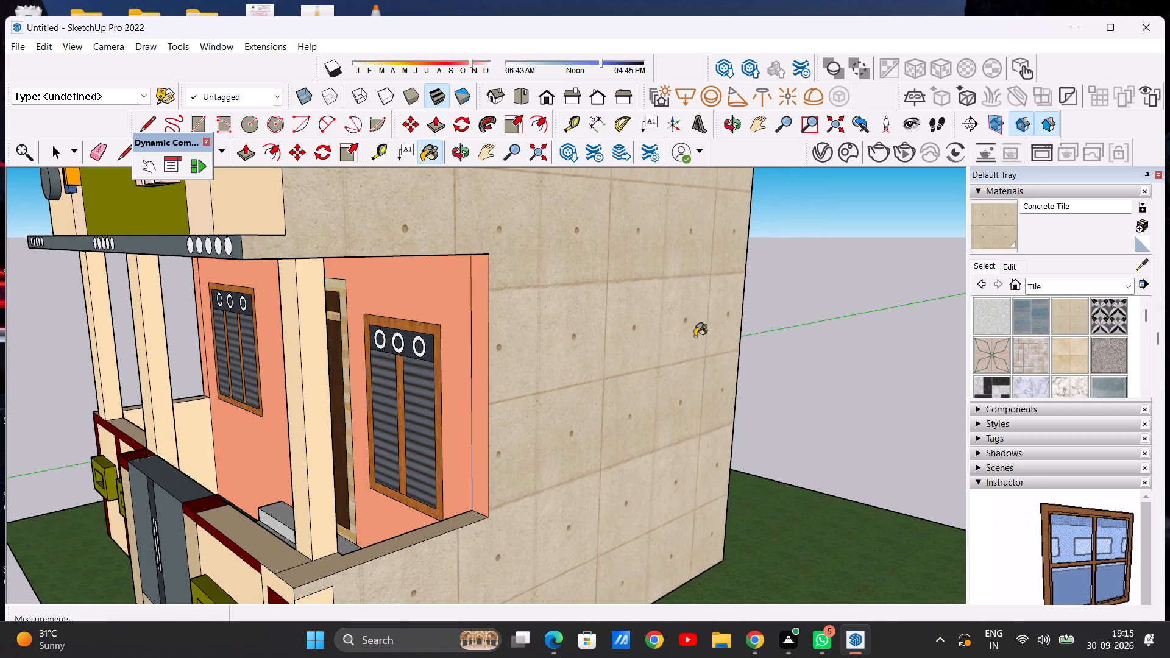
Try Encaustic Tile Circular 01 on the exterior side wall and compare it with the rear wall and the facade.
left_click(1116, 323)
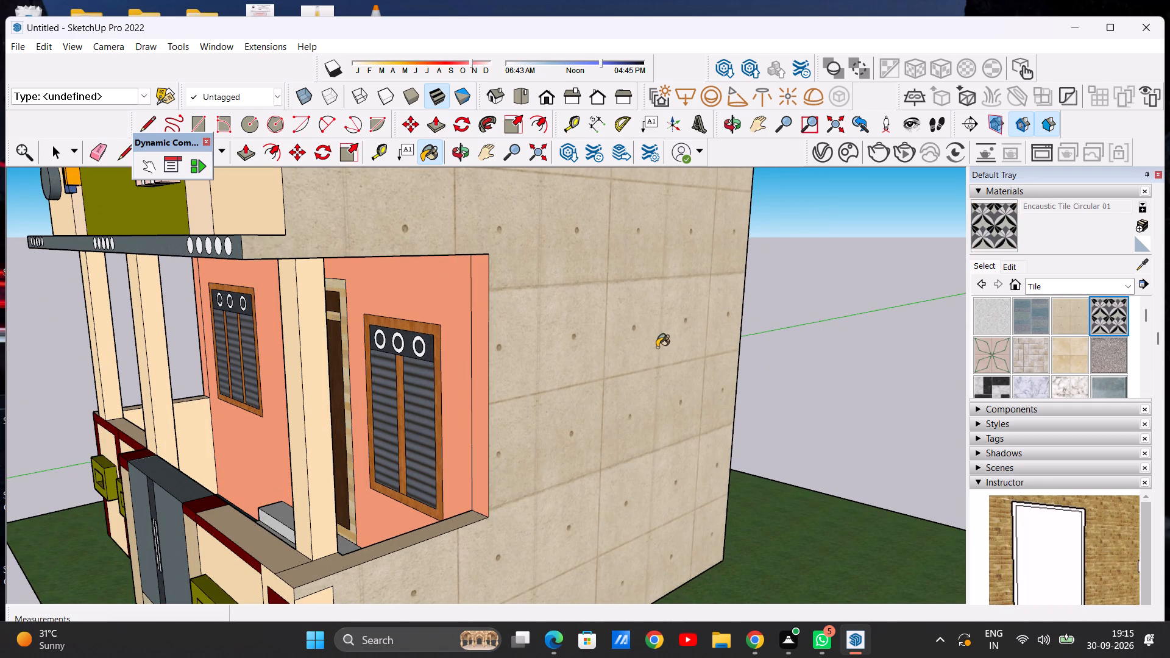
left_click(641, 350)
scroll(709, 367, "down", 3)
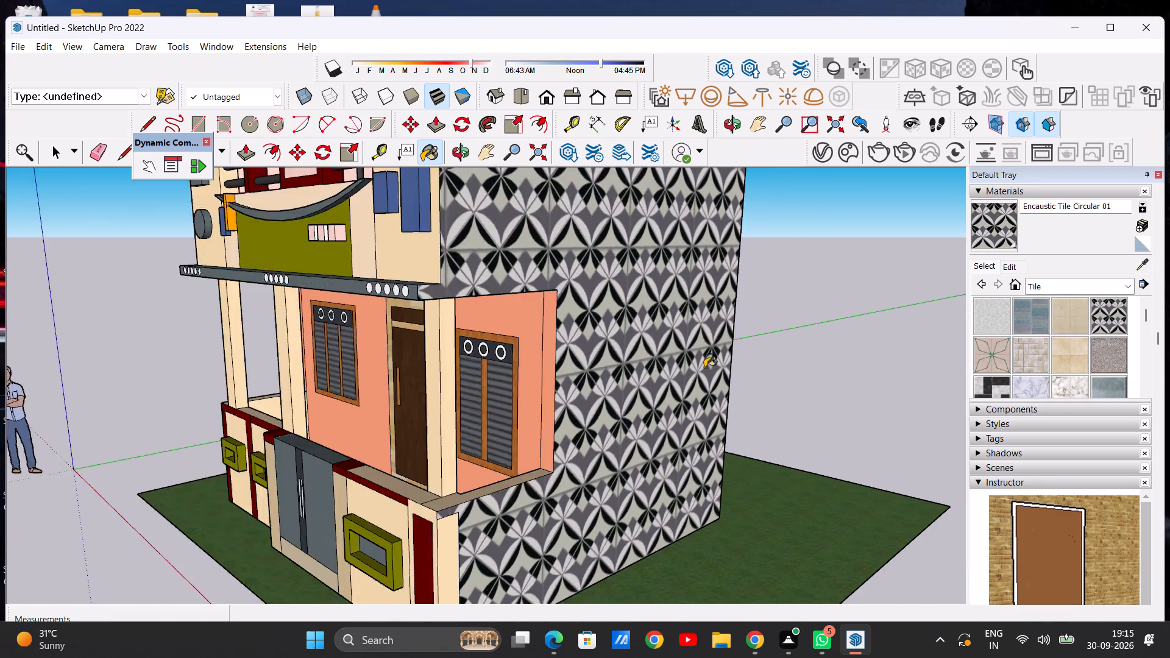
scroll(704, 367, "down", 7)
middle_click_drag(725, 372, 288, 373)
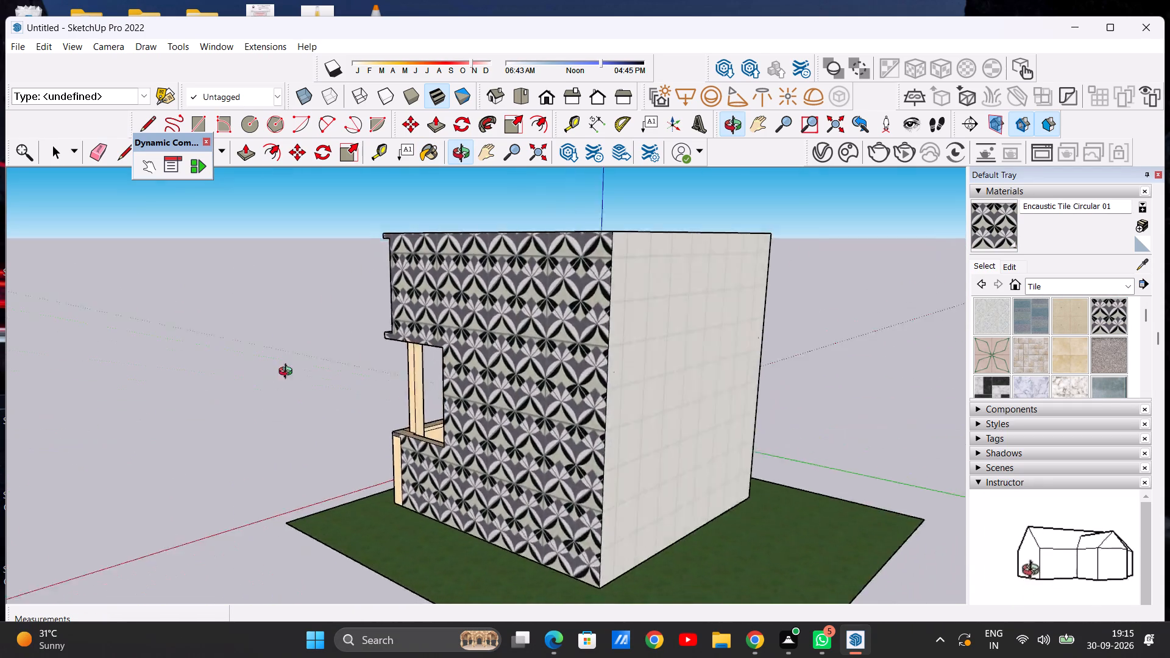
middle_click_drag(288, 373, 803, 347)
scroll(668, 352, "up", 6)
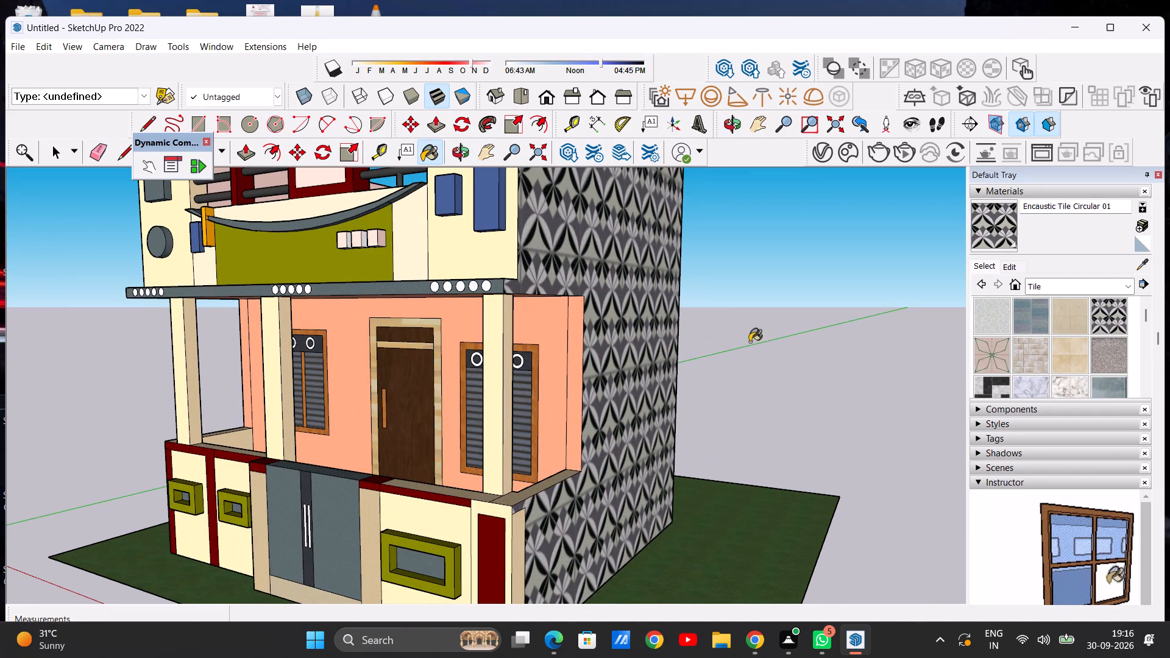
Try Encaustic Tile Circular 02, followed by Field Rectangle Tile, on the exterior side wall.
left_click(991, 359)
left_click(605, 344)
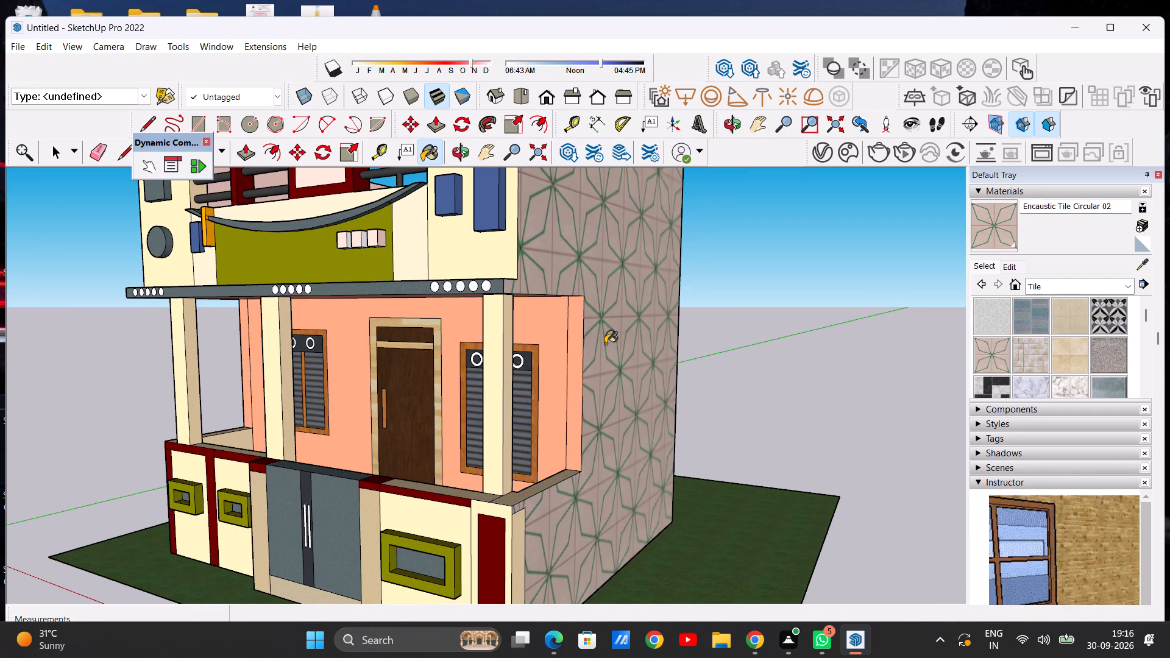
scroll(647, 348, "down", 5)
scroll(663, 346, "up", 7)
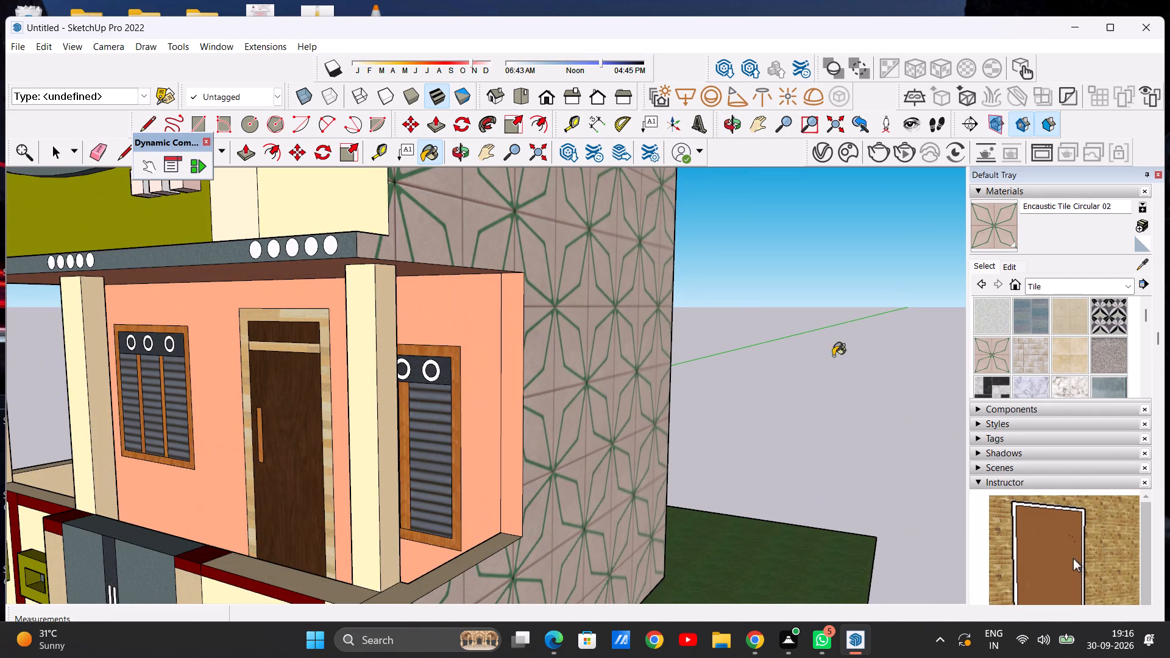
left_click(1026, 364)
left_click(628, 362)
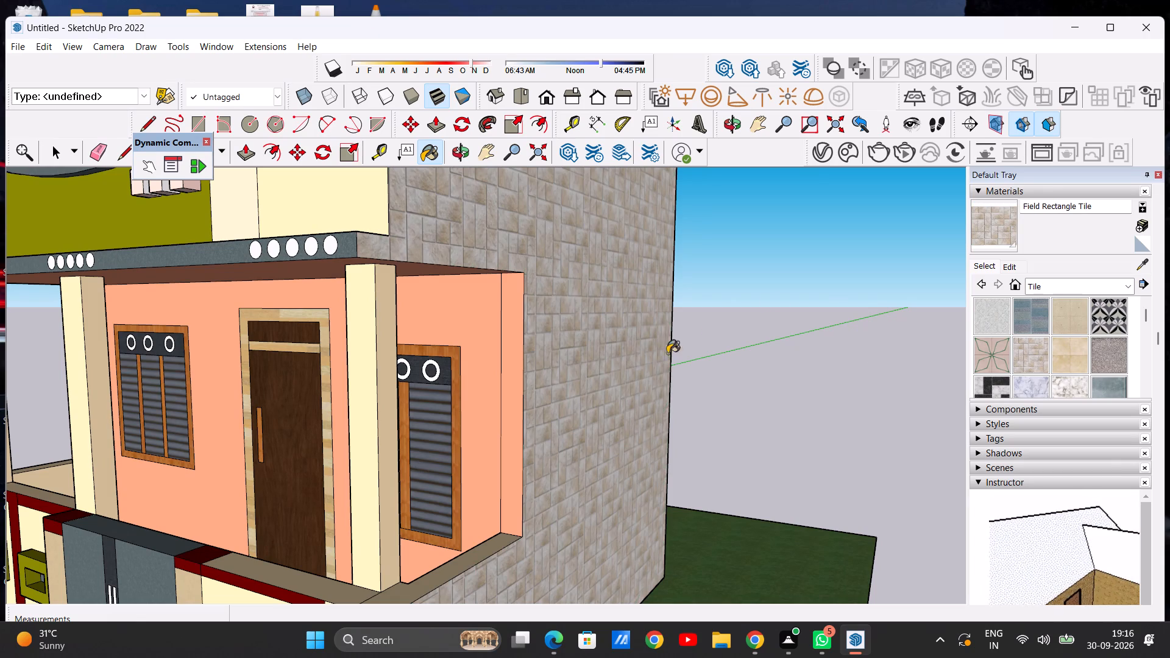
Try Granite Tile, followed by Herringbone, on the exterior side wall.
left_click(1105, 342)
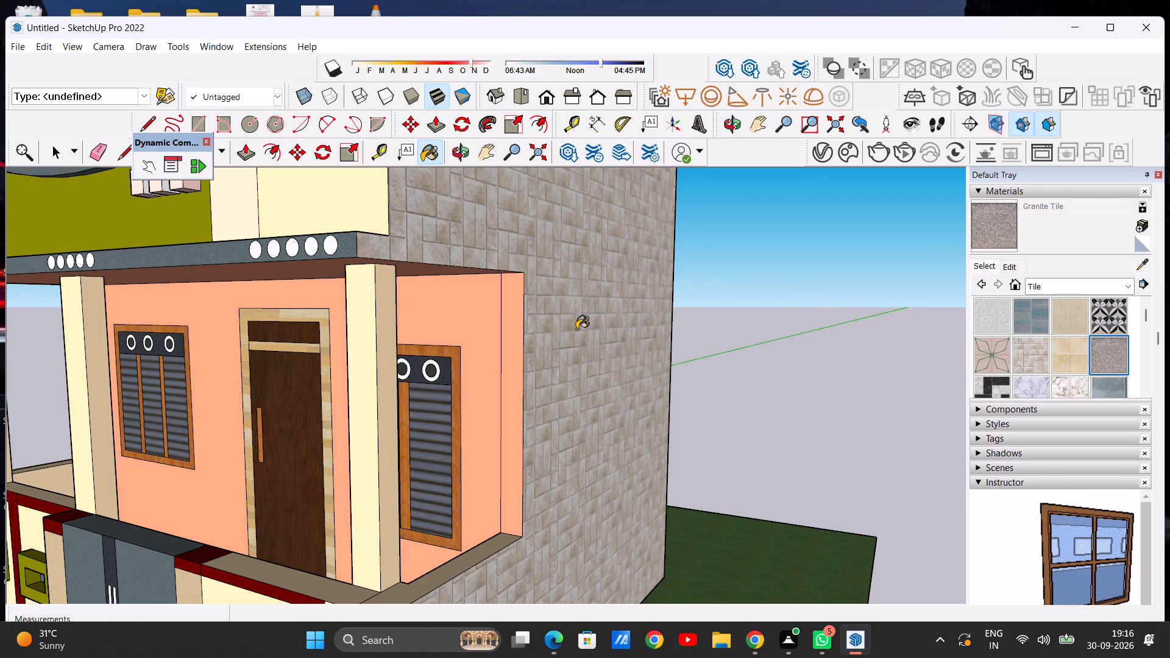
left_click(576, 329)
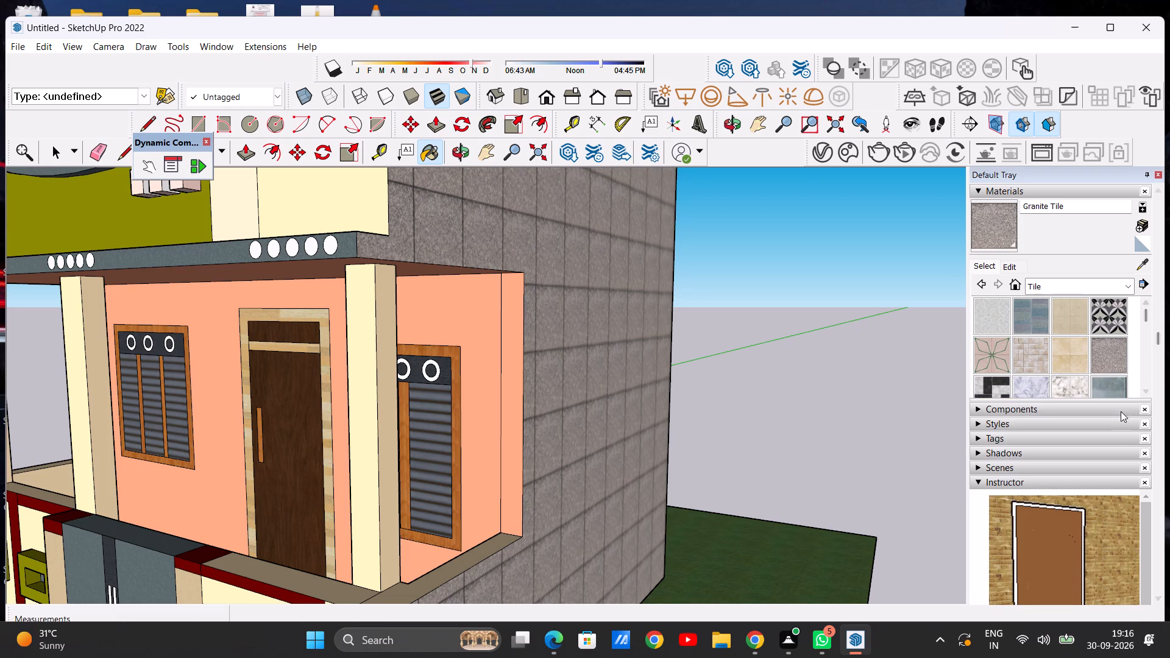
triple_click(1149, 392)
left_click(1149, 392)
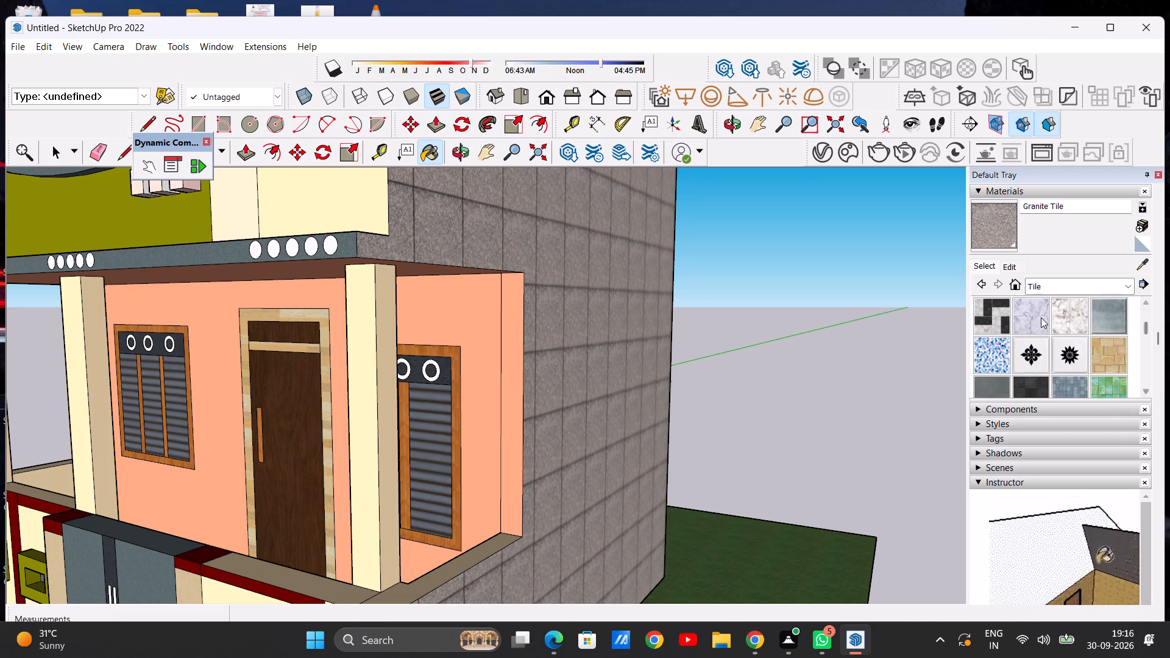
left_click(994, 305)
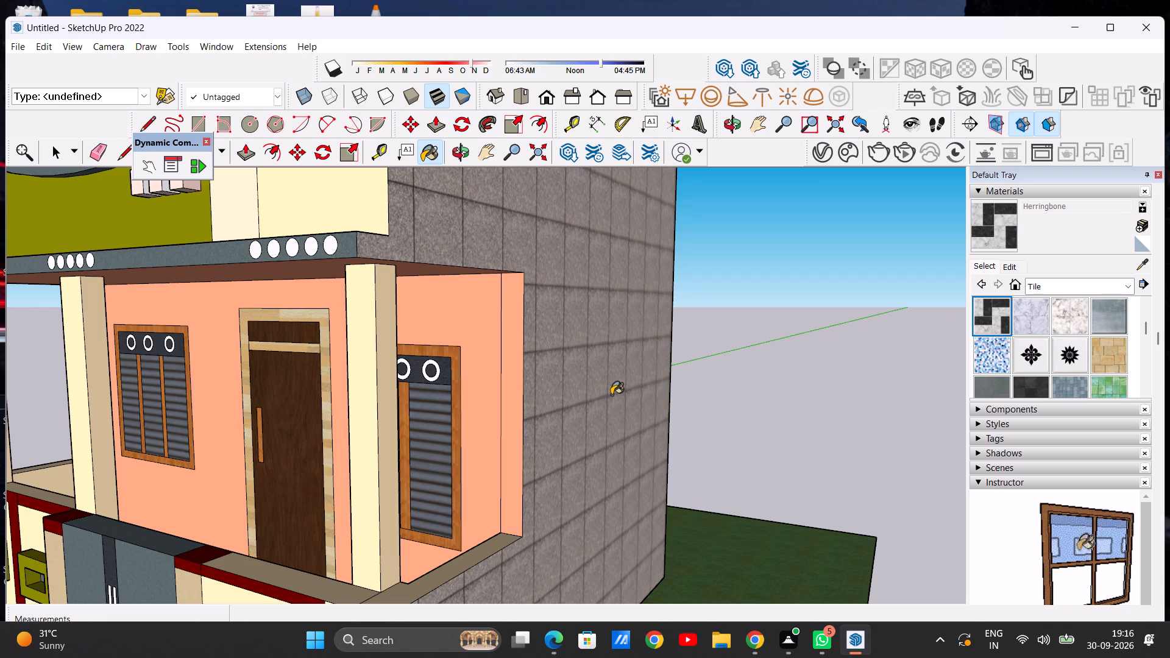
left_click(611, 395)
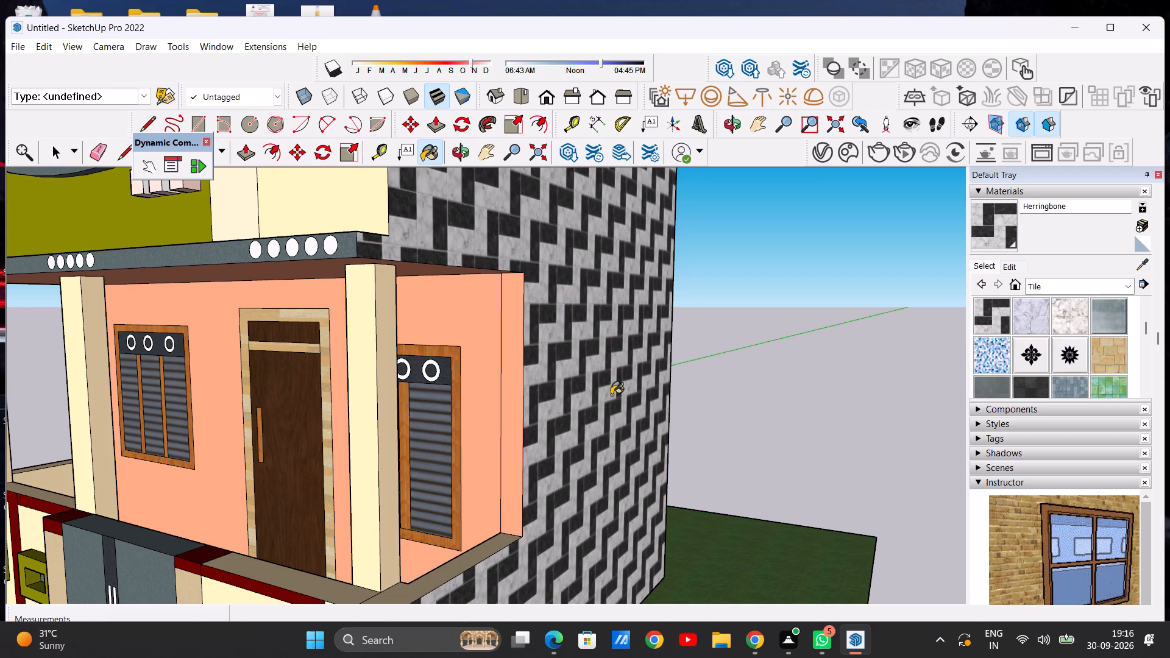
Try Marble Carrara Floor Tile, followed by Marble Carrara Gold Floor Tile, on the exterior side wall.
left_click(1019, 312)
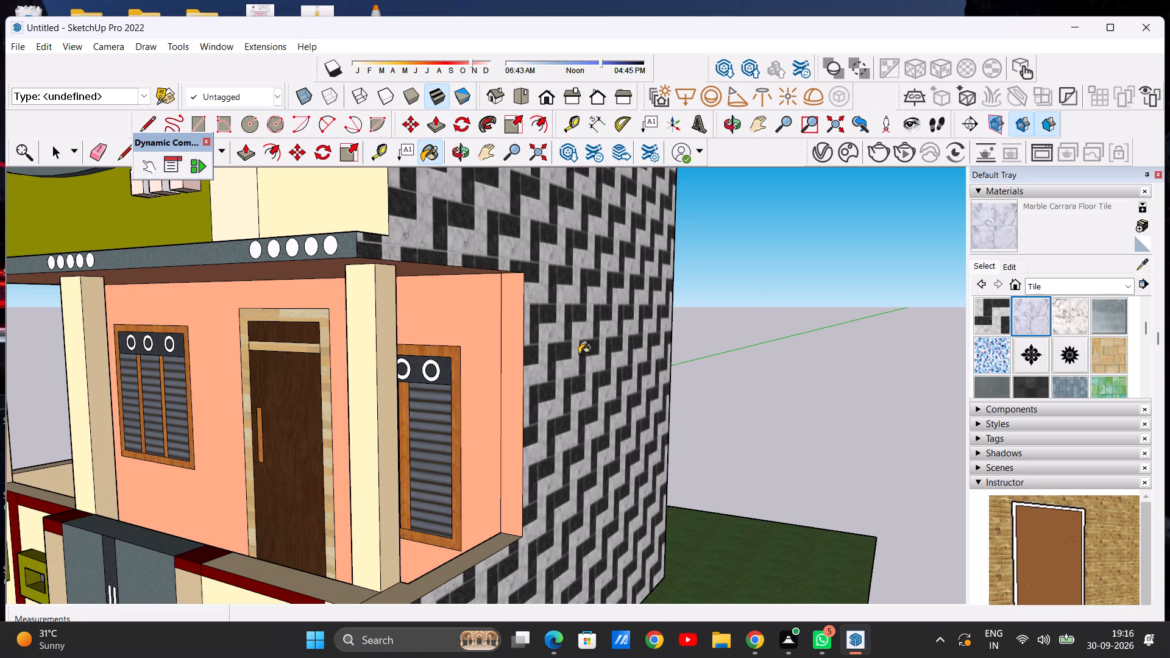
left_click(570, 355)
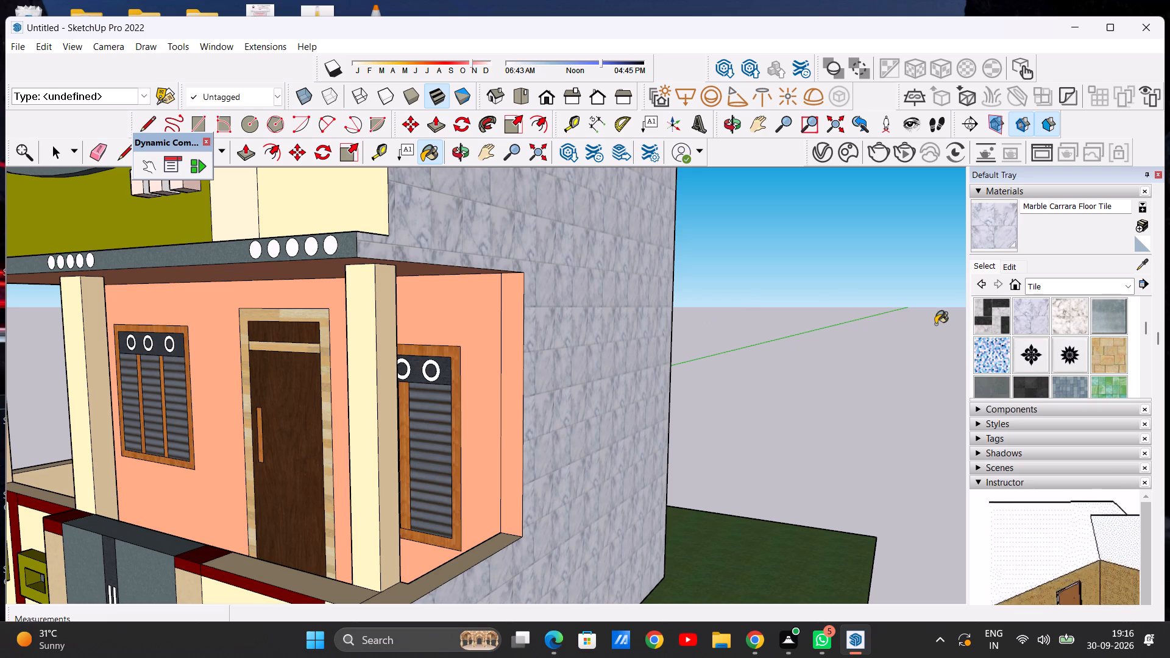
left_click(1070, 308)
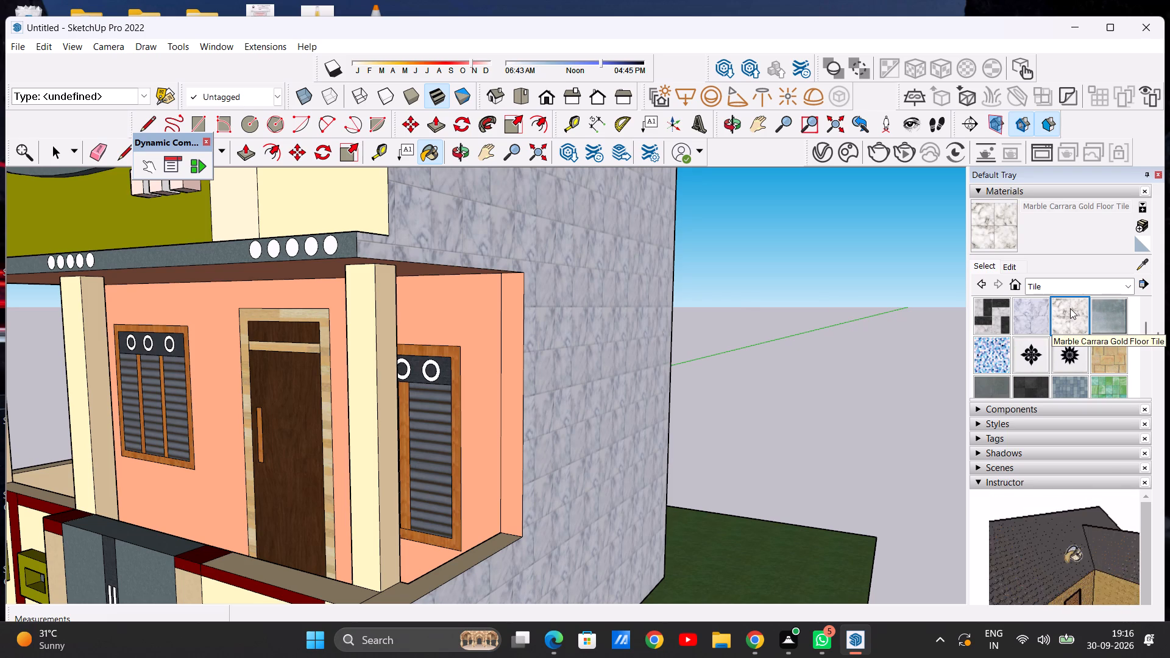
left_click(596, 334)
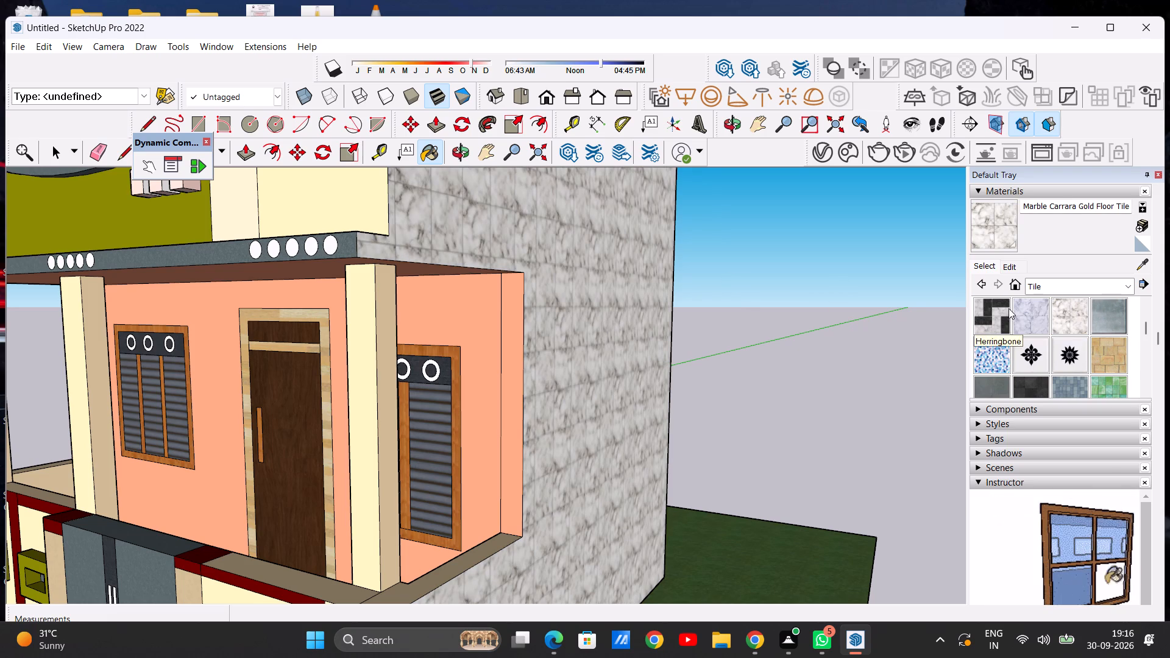
Apply the Metal Panel material from the Tile collection to the exterior side wall.
left_click(1098, 306)
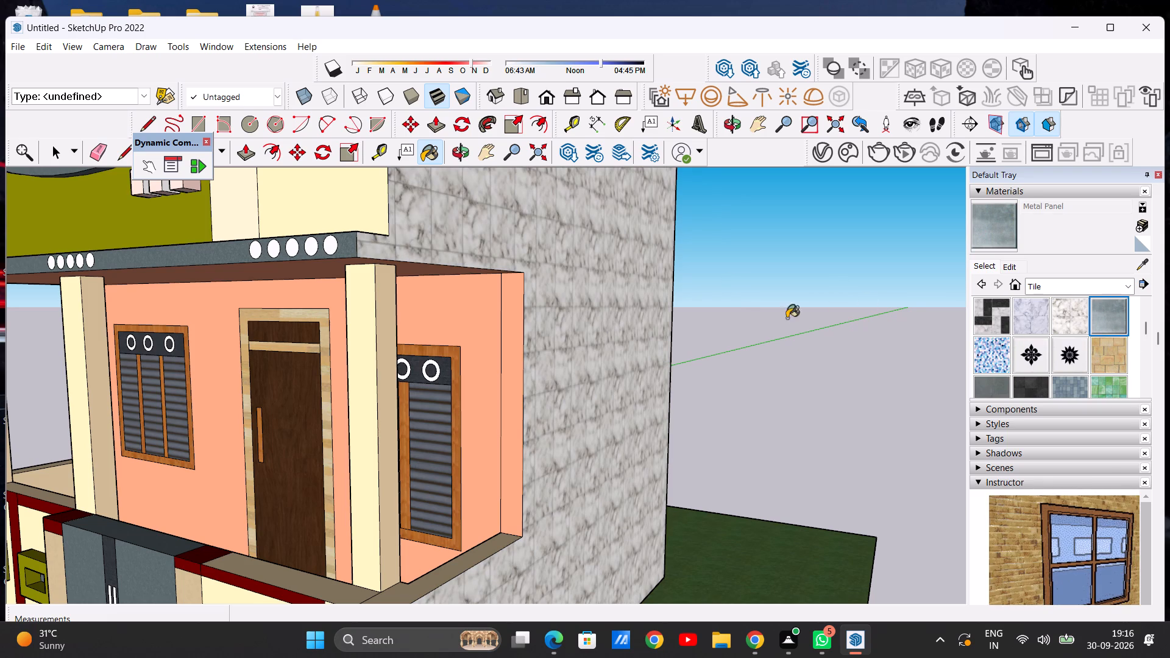
left_click(592, 349)
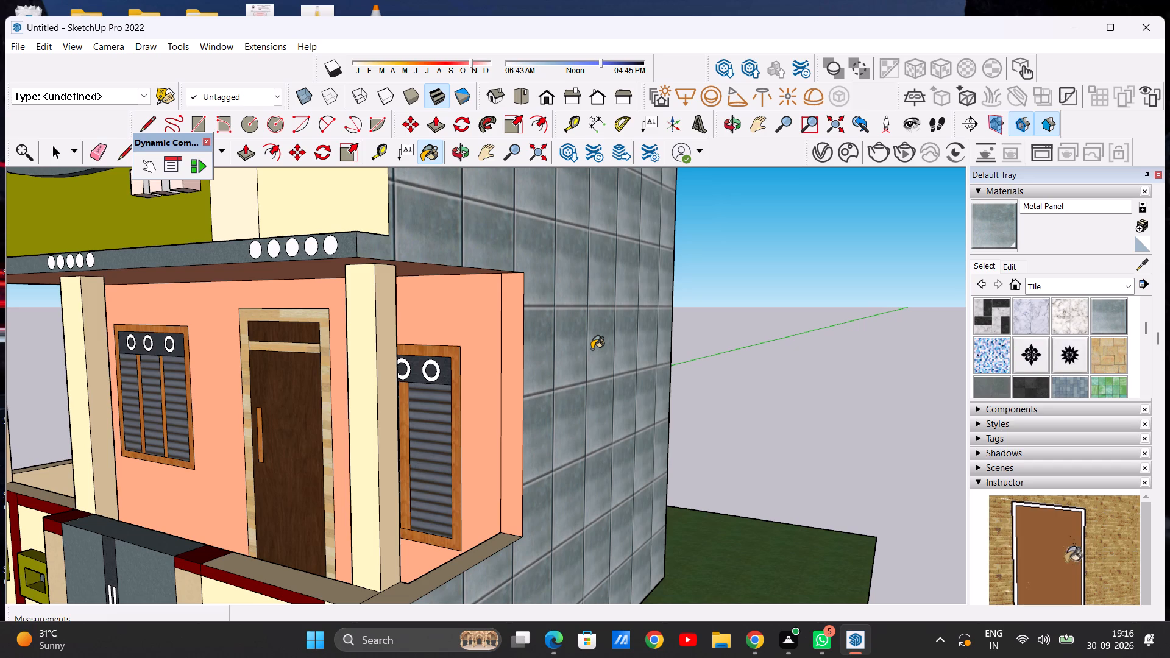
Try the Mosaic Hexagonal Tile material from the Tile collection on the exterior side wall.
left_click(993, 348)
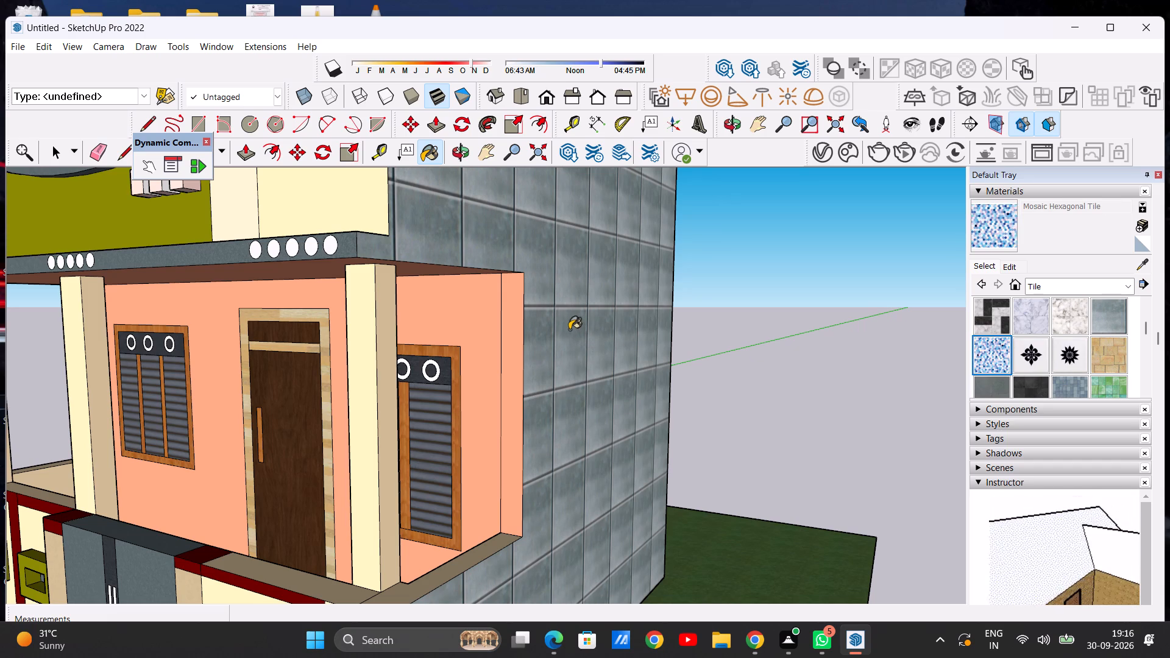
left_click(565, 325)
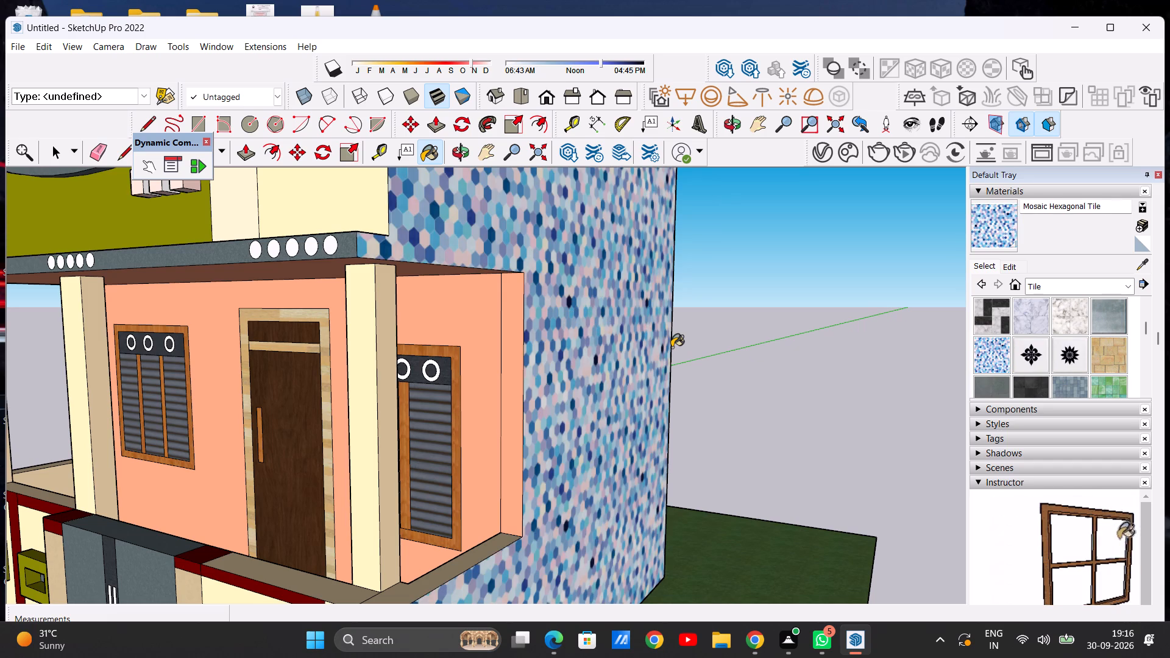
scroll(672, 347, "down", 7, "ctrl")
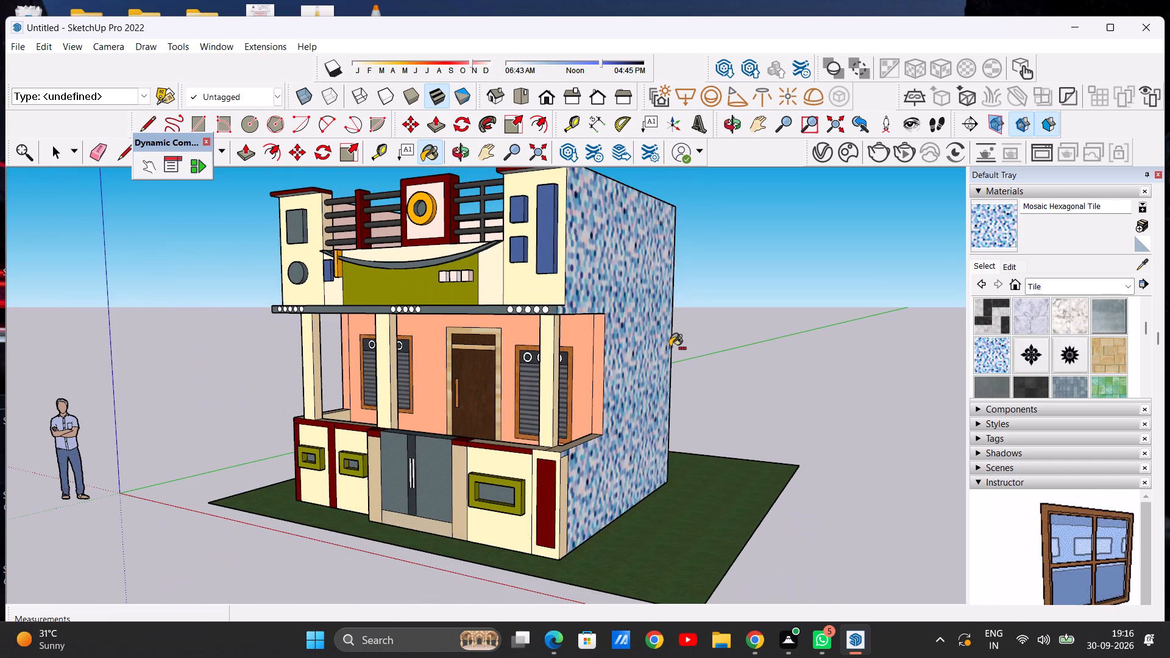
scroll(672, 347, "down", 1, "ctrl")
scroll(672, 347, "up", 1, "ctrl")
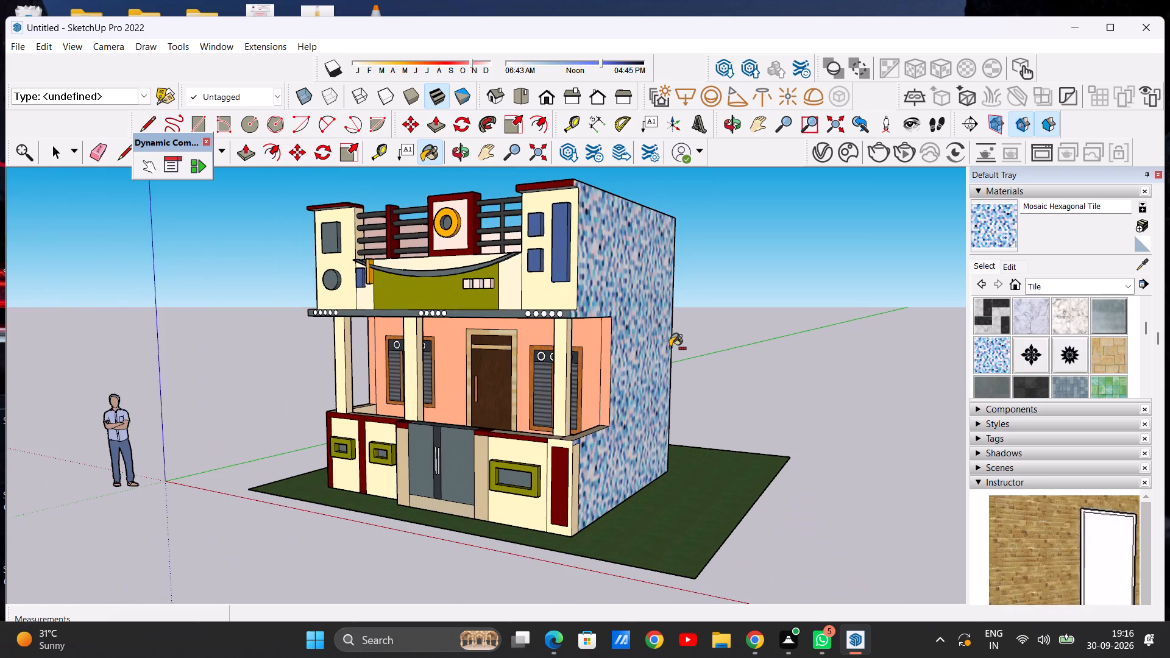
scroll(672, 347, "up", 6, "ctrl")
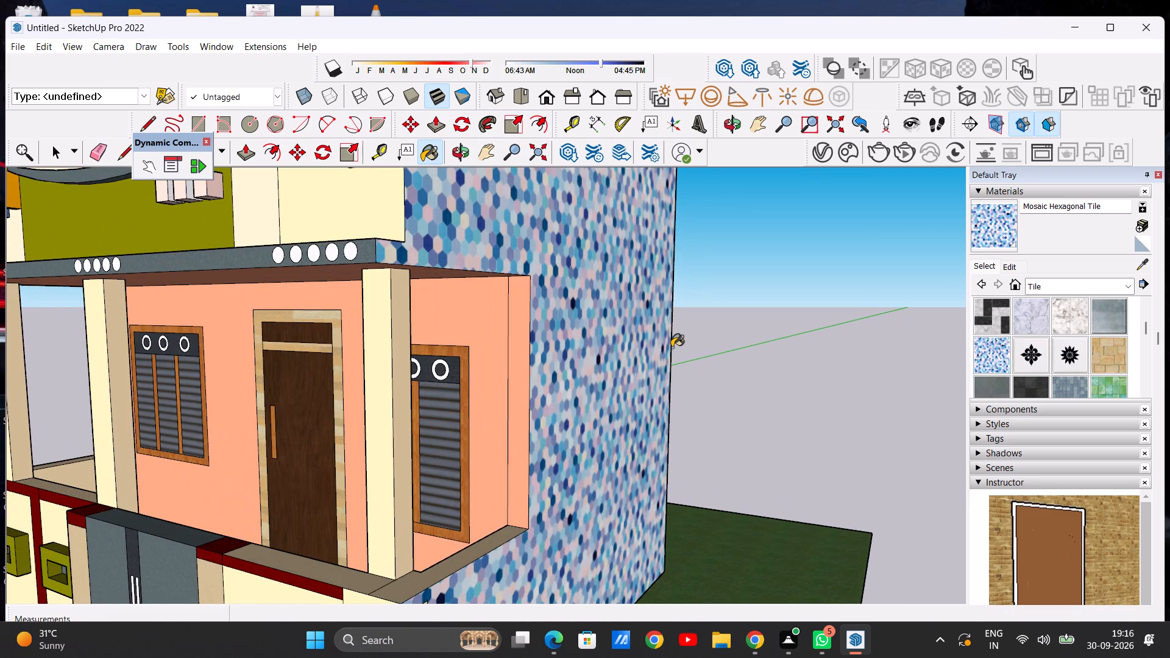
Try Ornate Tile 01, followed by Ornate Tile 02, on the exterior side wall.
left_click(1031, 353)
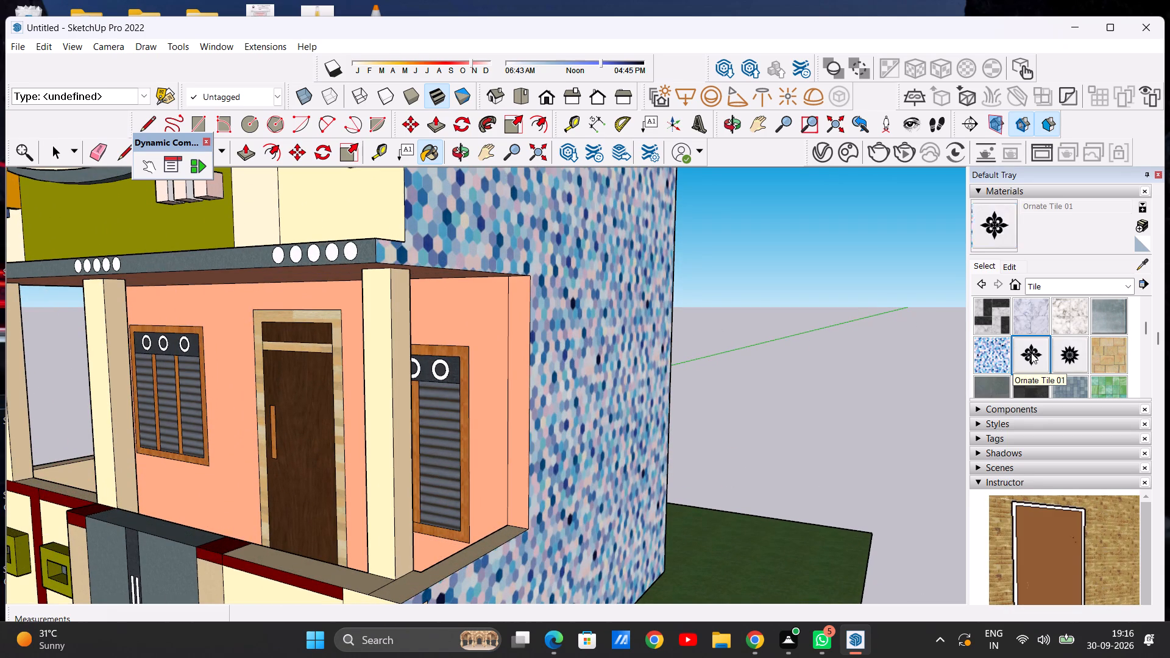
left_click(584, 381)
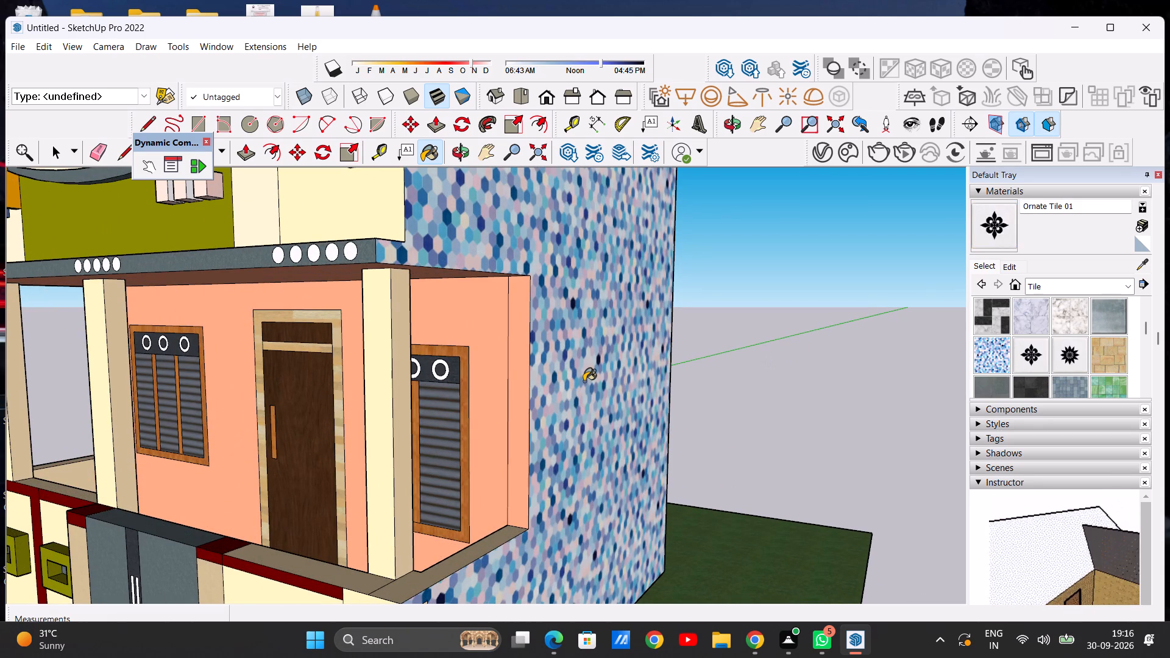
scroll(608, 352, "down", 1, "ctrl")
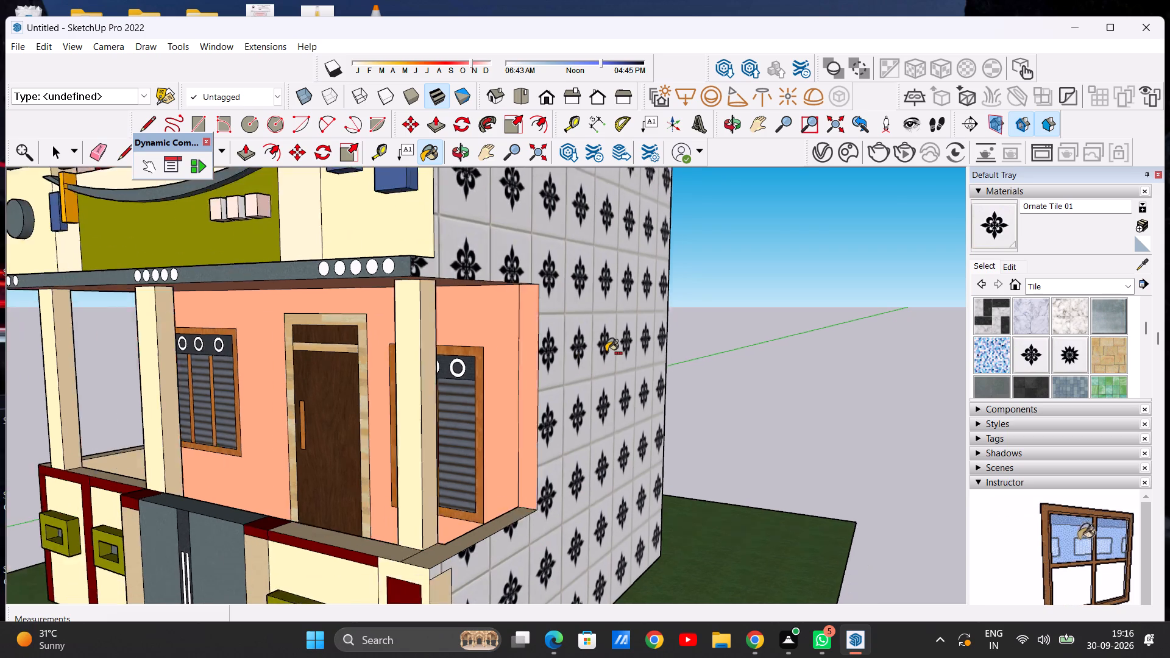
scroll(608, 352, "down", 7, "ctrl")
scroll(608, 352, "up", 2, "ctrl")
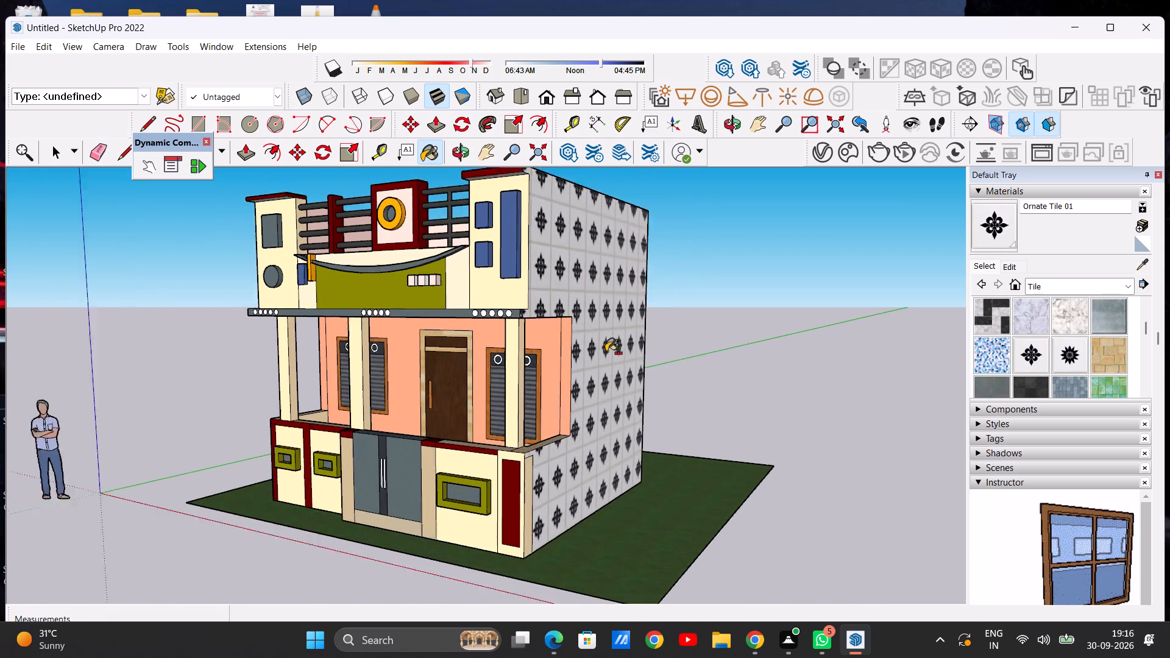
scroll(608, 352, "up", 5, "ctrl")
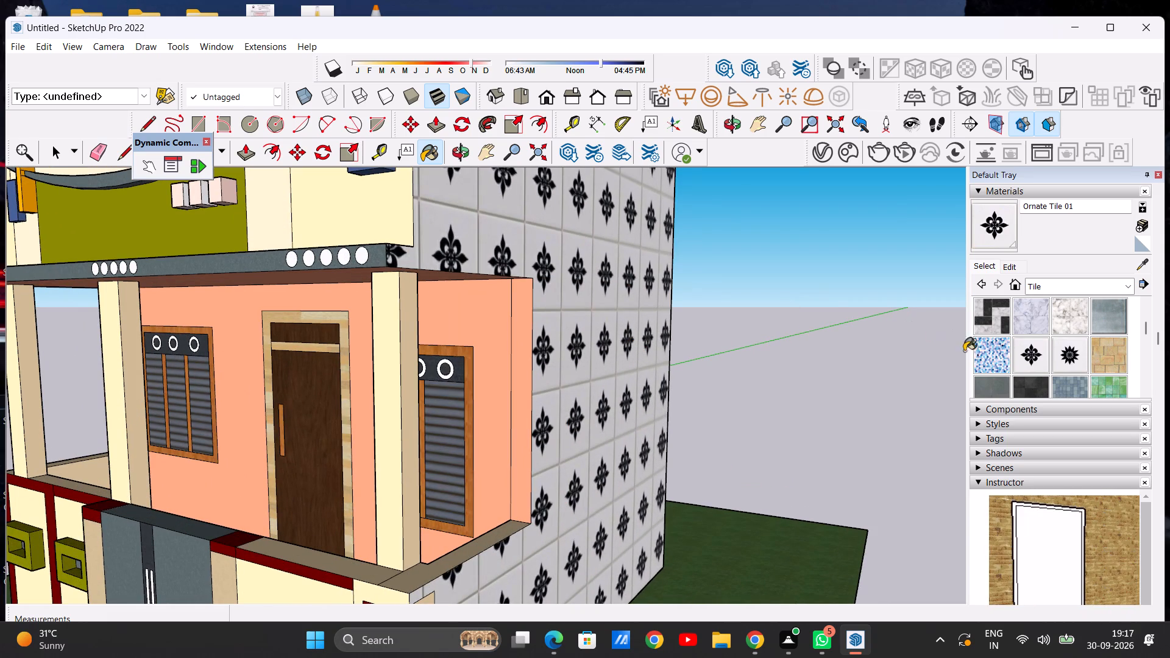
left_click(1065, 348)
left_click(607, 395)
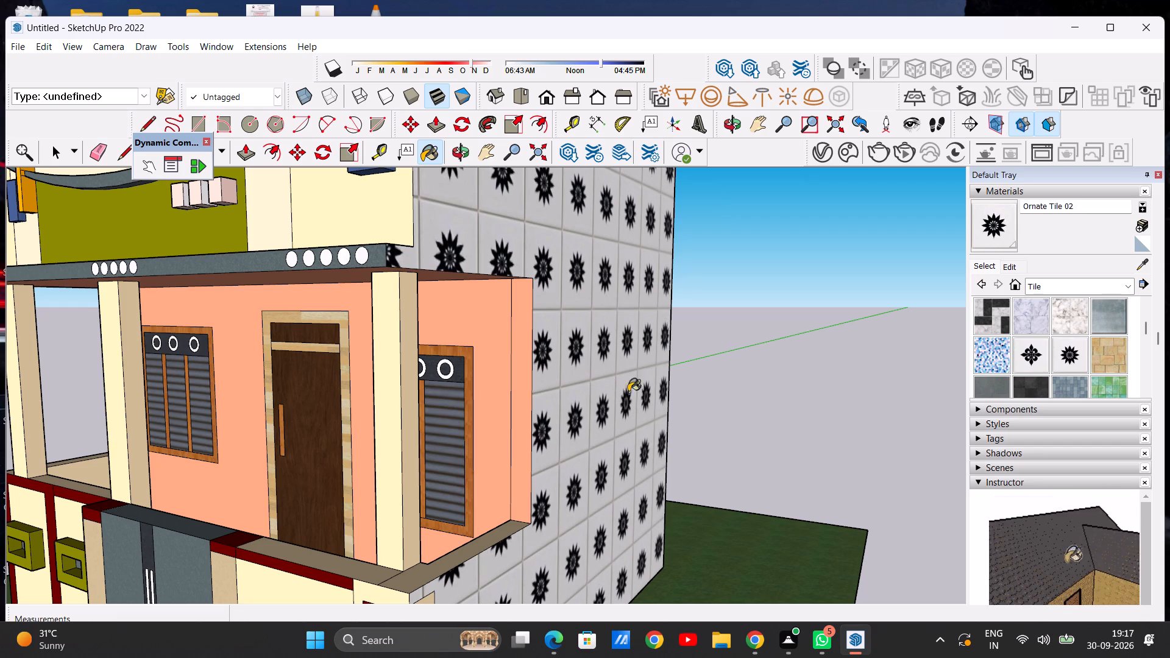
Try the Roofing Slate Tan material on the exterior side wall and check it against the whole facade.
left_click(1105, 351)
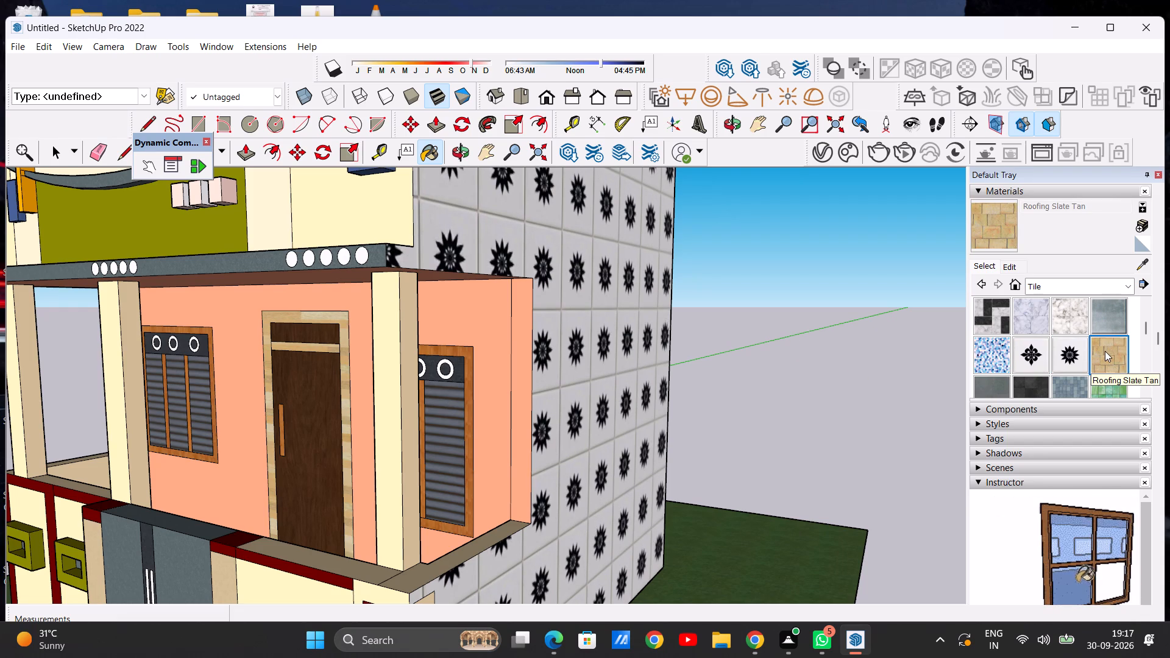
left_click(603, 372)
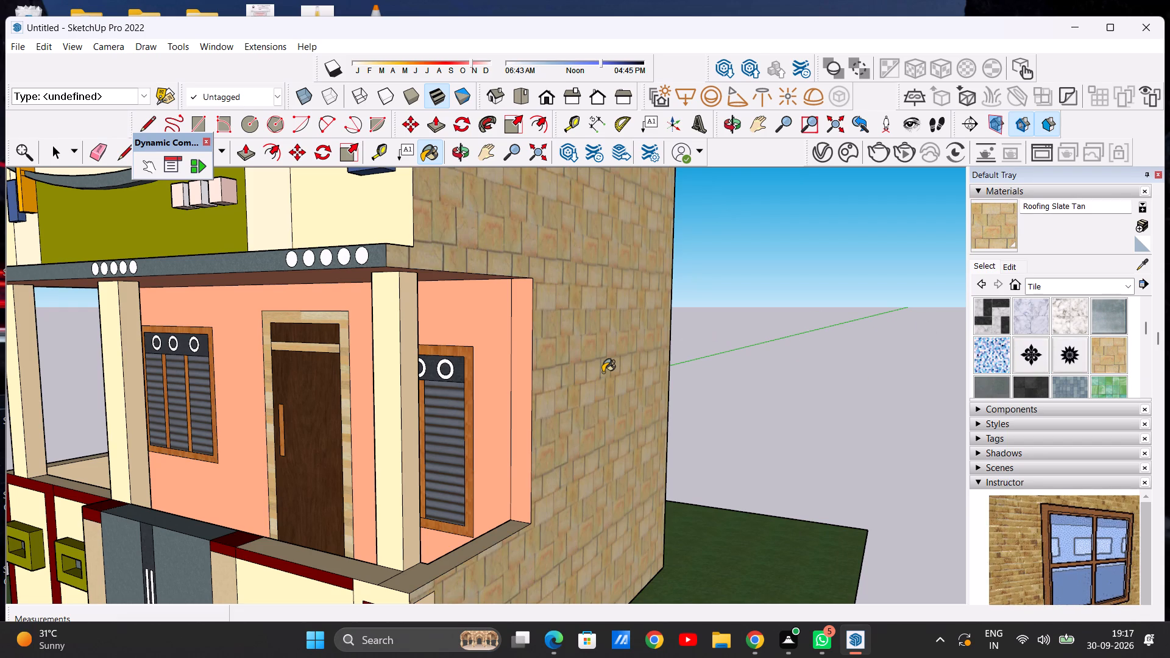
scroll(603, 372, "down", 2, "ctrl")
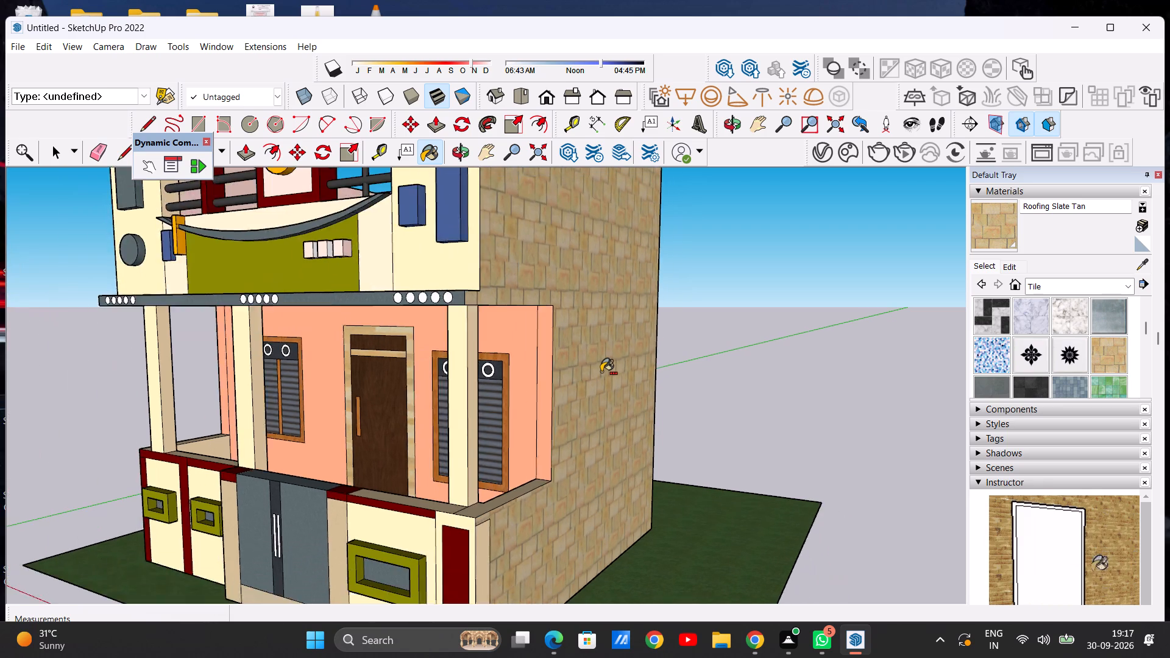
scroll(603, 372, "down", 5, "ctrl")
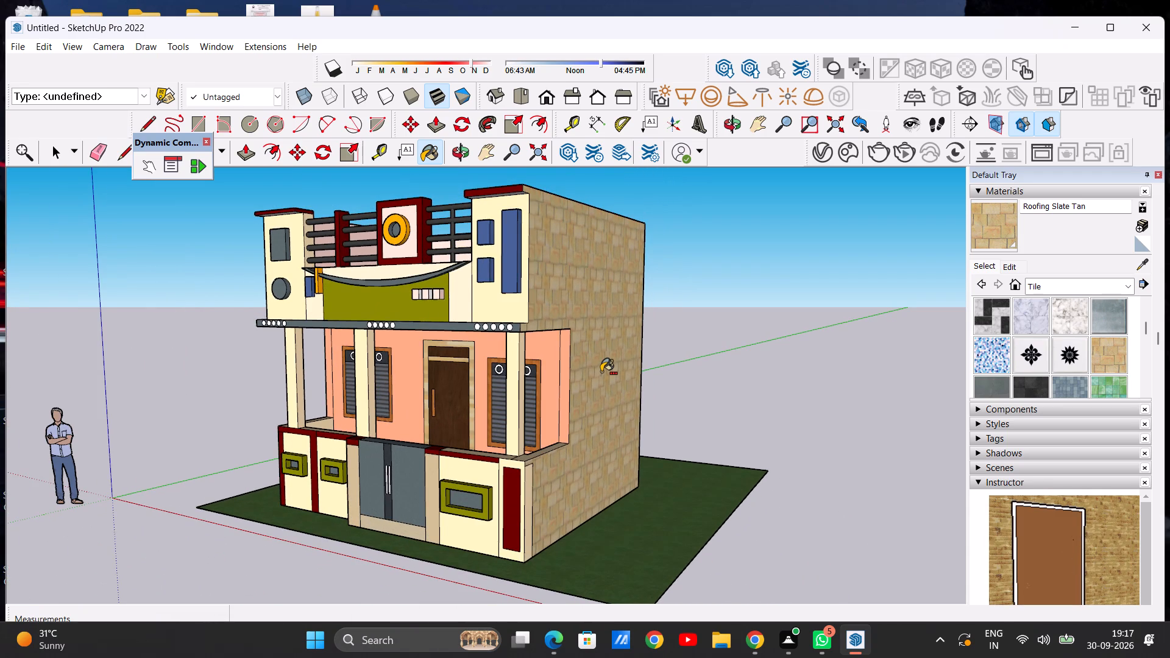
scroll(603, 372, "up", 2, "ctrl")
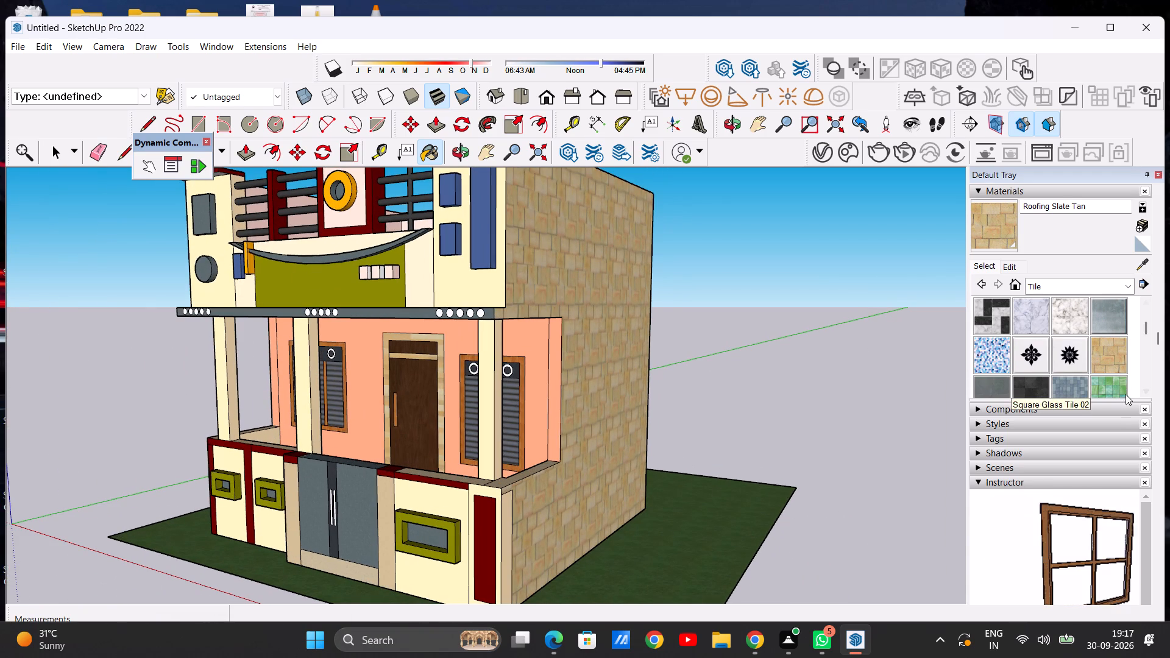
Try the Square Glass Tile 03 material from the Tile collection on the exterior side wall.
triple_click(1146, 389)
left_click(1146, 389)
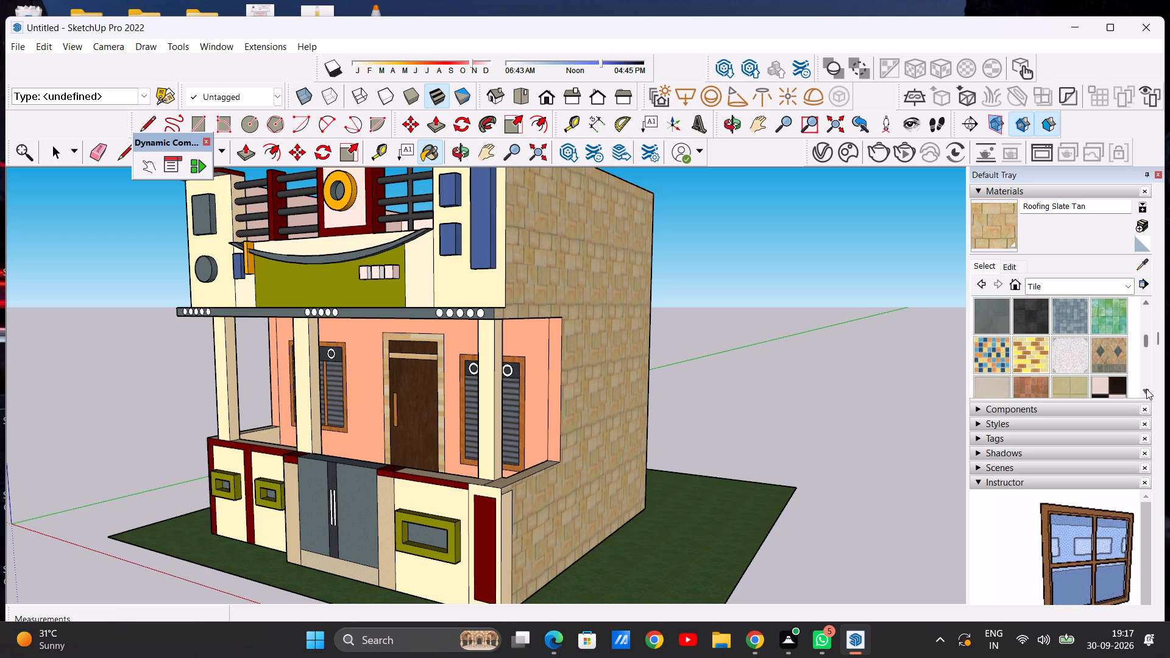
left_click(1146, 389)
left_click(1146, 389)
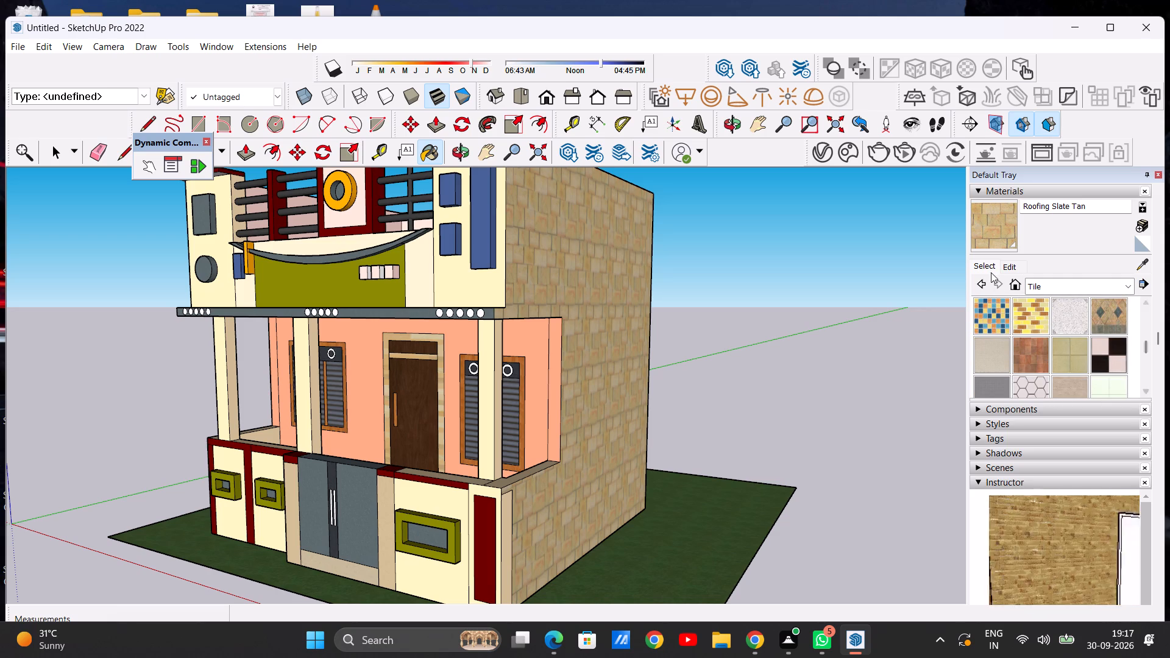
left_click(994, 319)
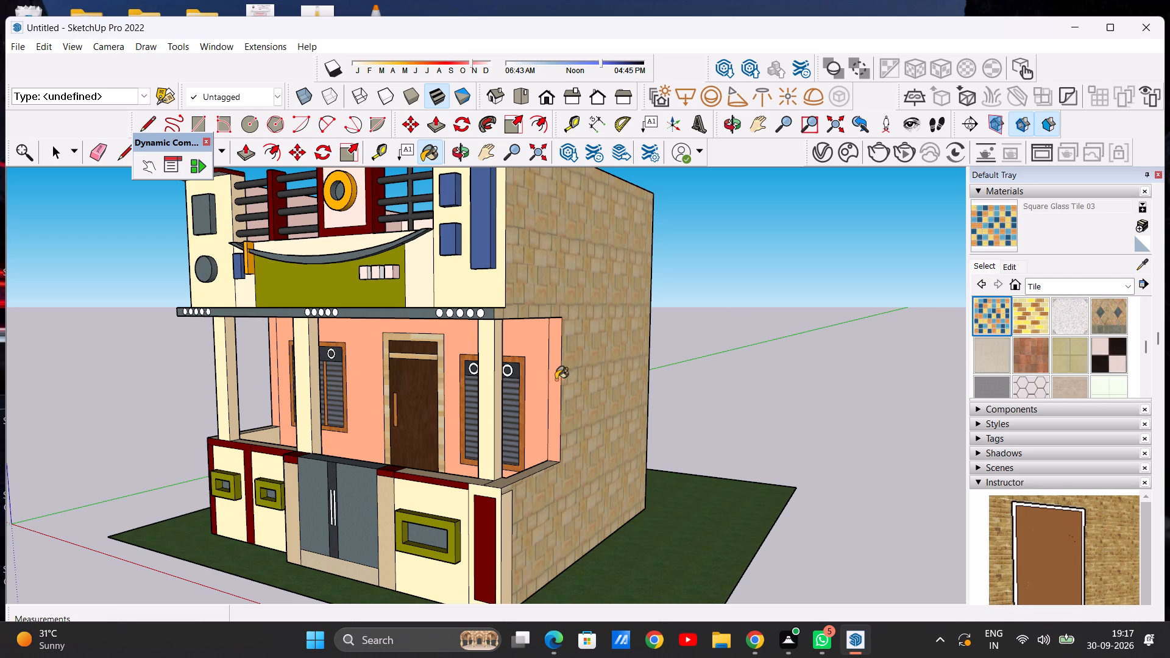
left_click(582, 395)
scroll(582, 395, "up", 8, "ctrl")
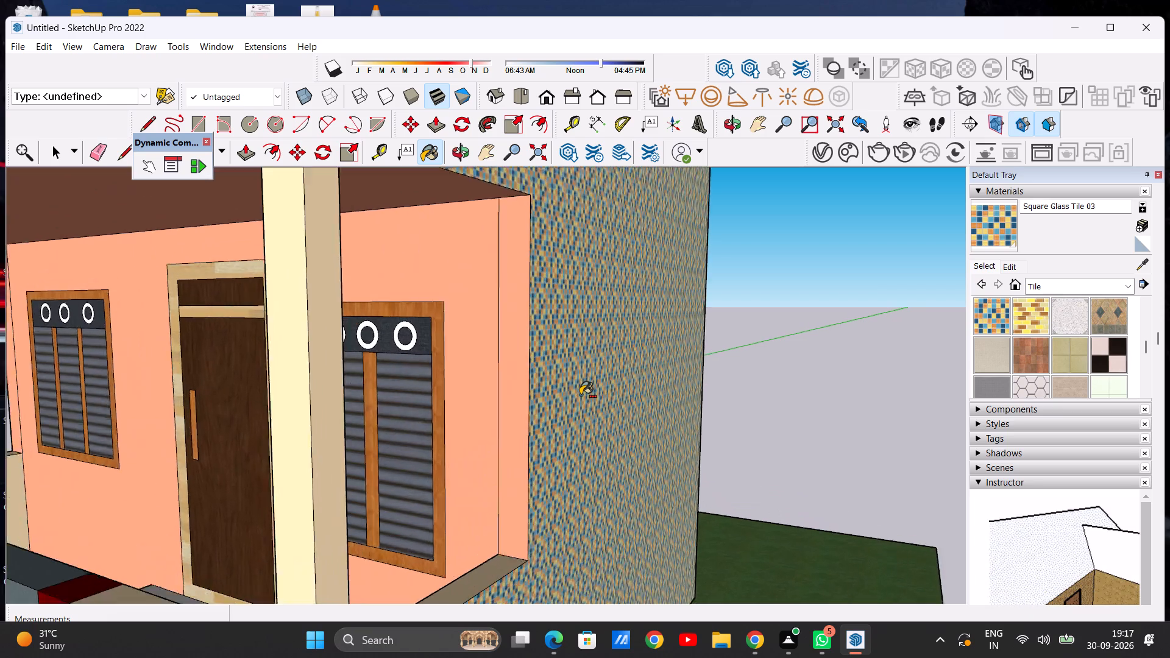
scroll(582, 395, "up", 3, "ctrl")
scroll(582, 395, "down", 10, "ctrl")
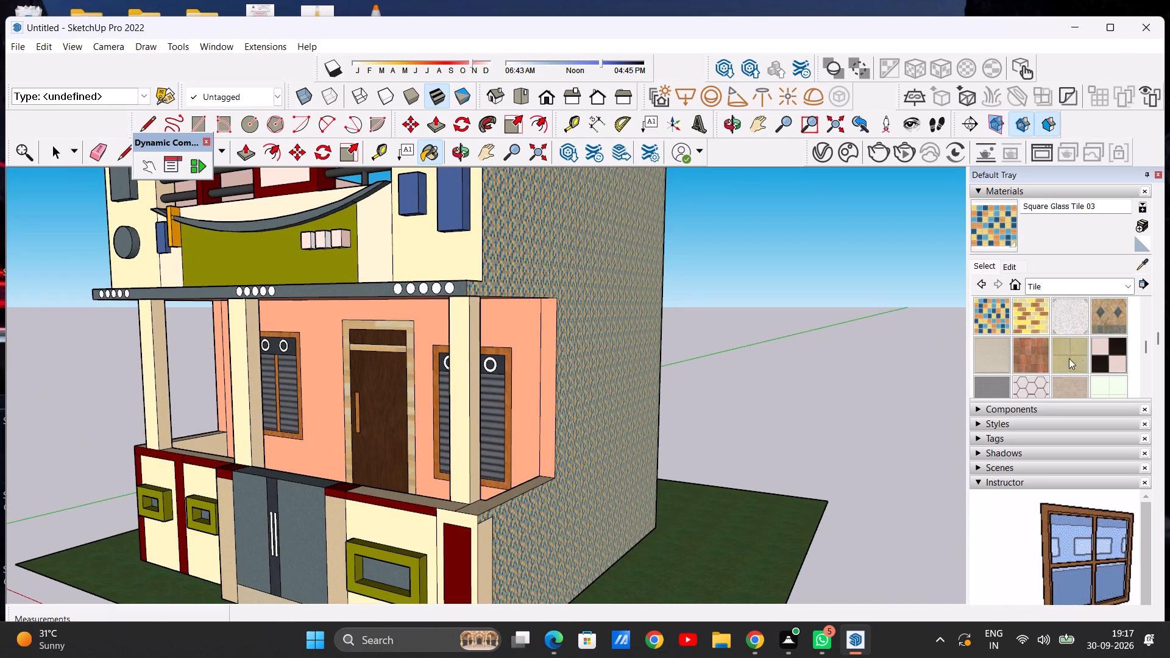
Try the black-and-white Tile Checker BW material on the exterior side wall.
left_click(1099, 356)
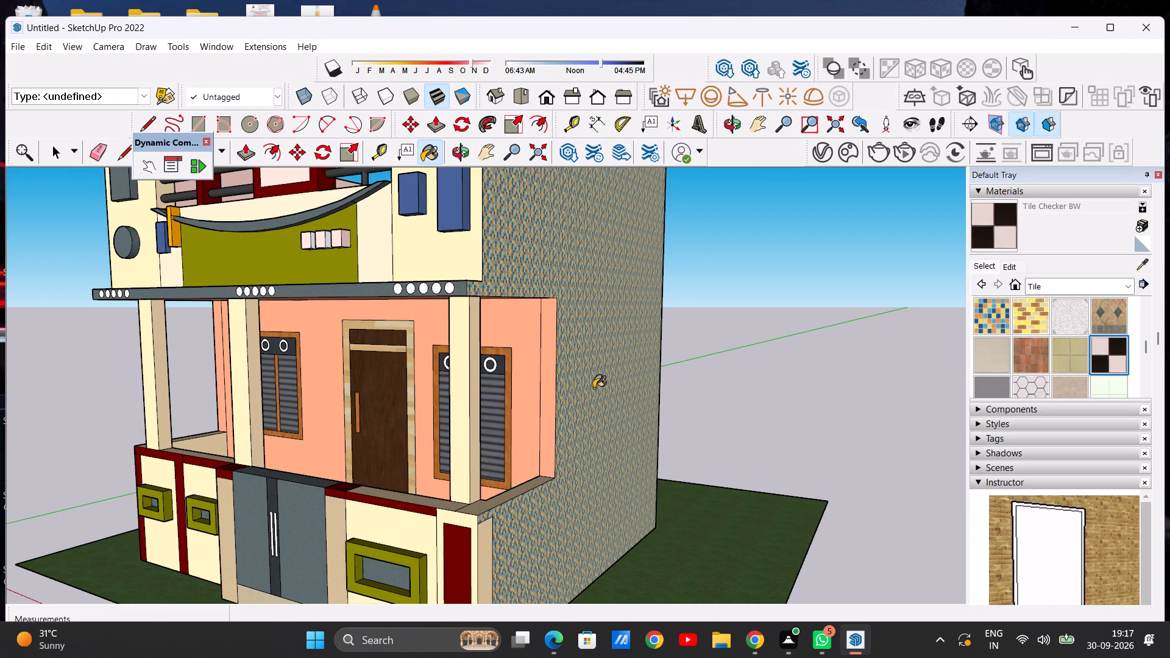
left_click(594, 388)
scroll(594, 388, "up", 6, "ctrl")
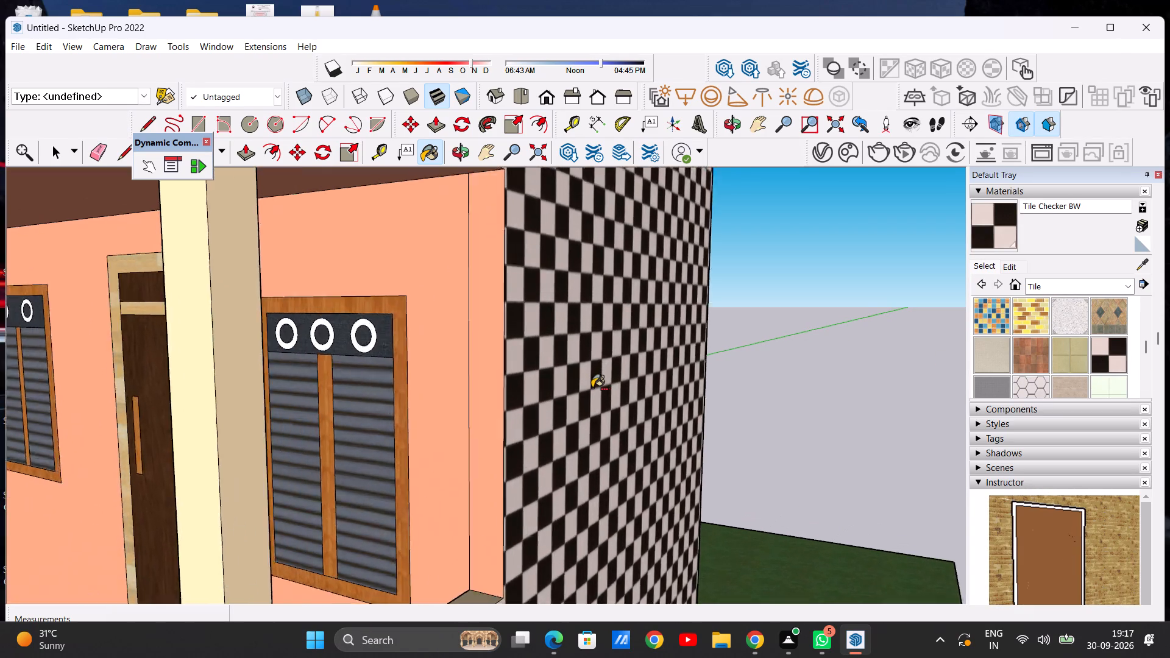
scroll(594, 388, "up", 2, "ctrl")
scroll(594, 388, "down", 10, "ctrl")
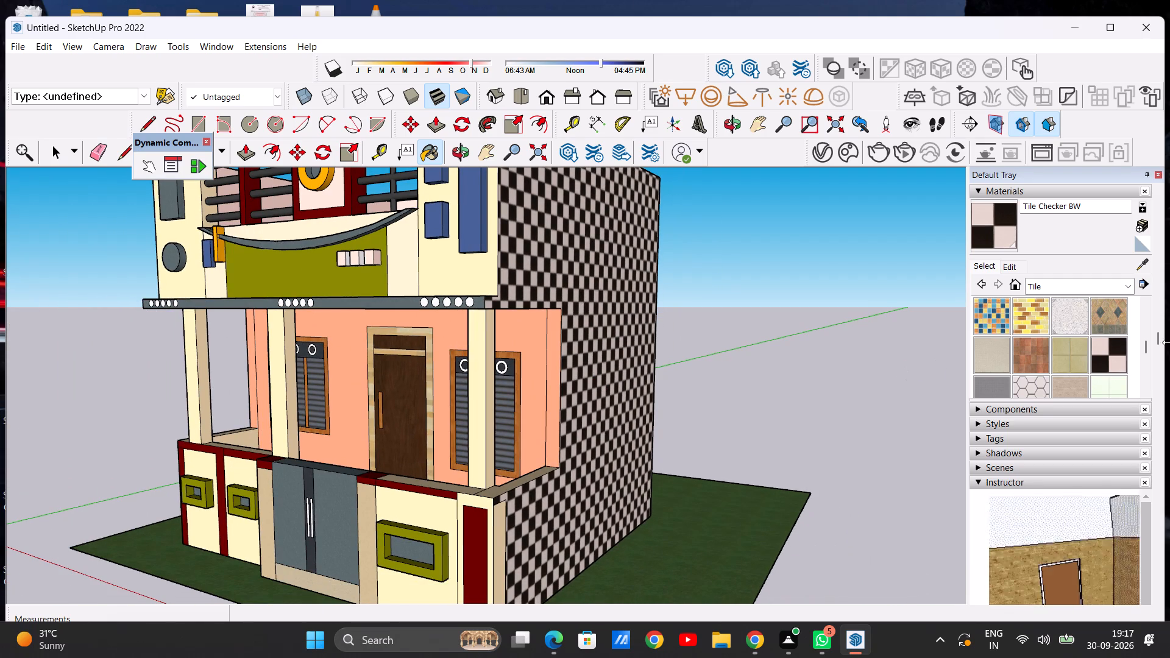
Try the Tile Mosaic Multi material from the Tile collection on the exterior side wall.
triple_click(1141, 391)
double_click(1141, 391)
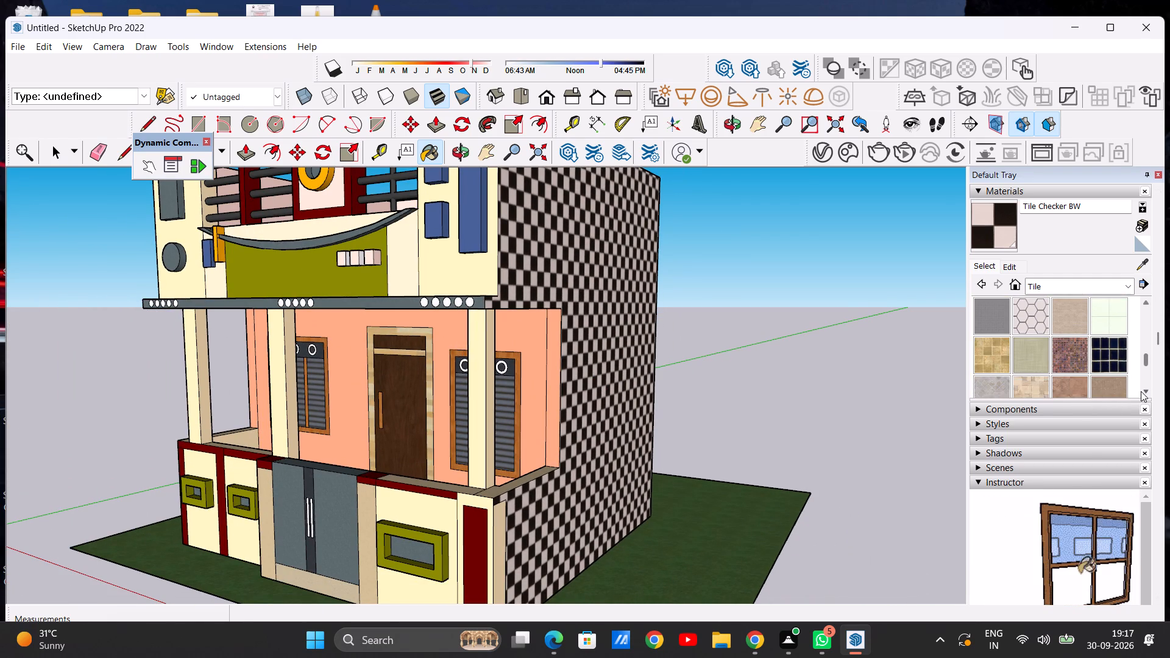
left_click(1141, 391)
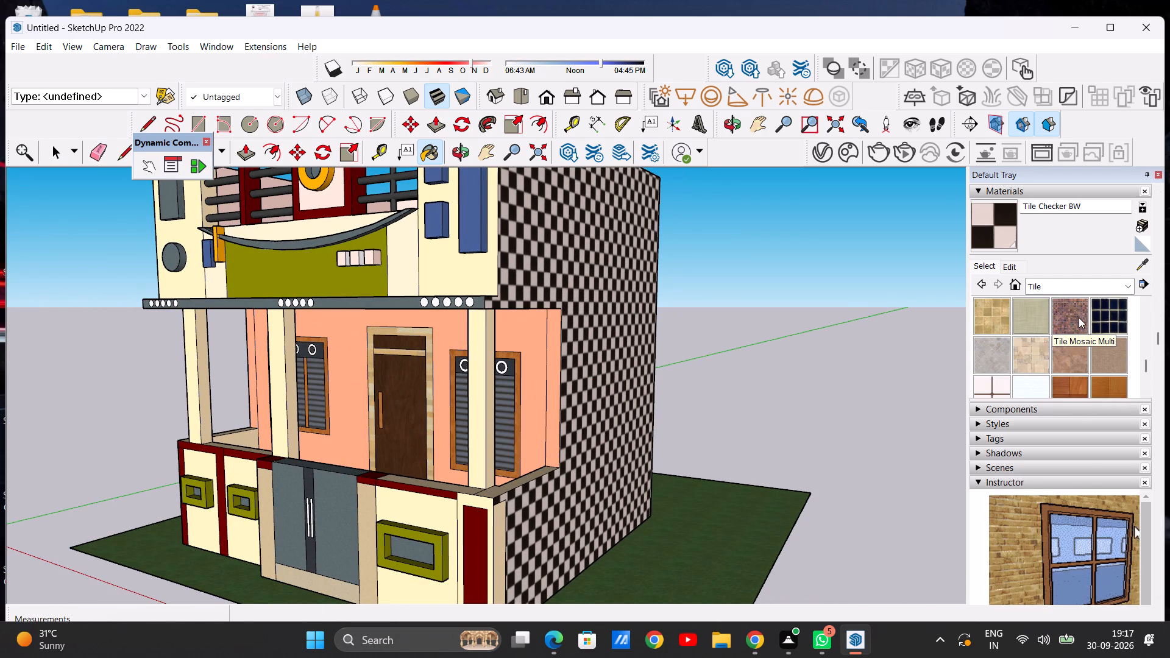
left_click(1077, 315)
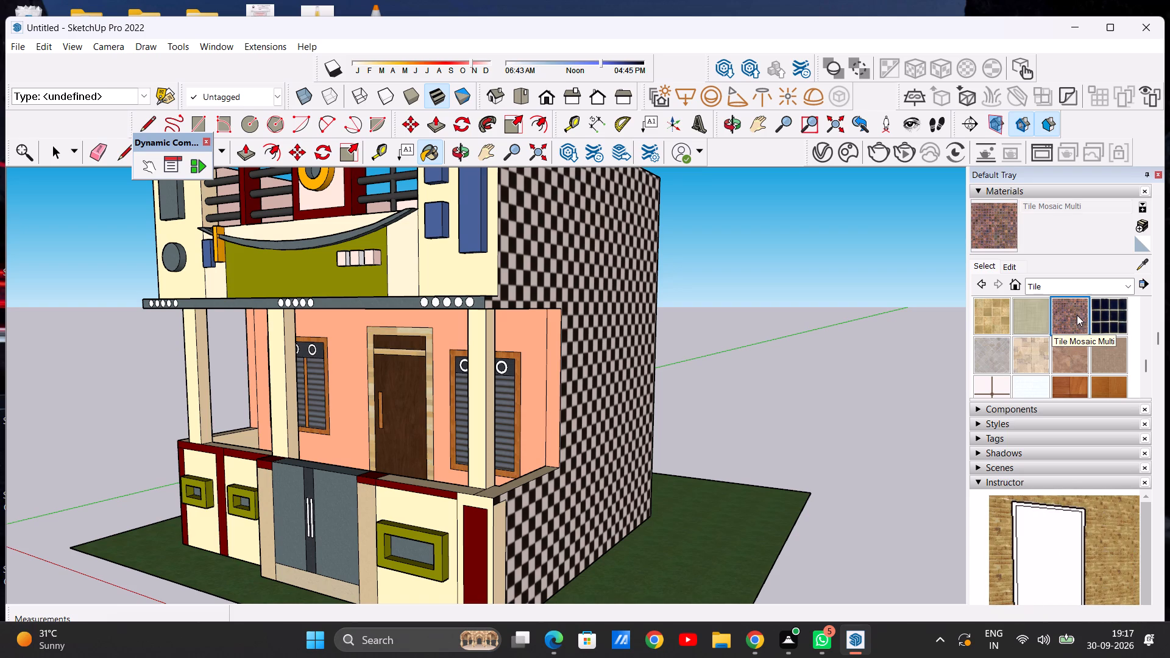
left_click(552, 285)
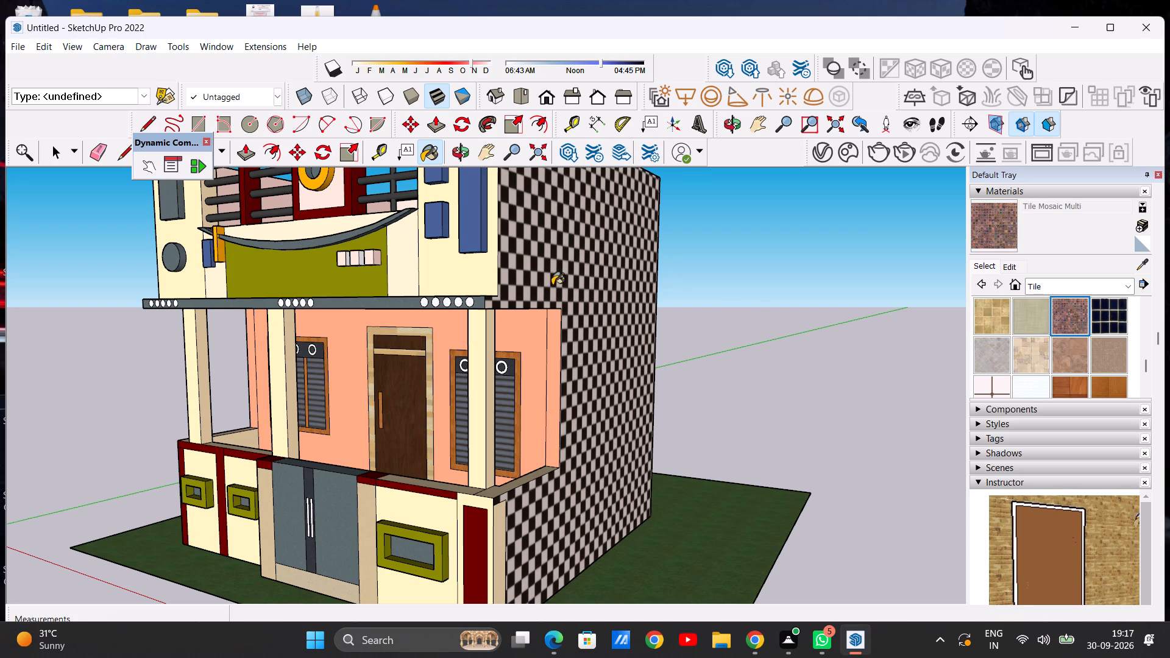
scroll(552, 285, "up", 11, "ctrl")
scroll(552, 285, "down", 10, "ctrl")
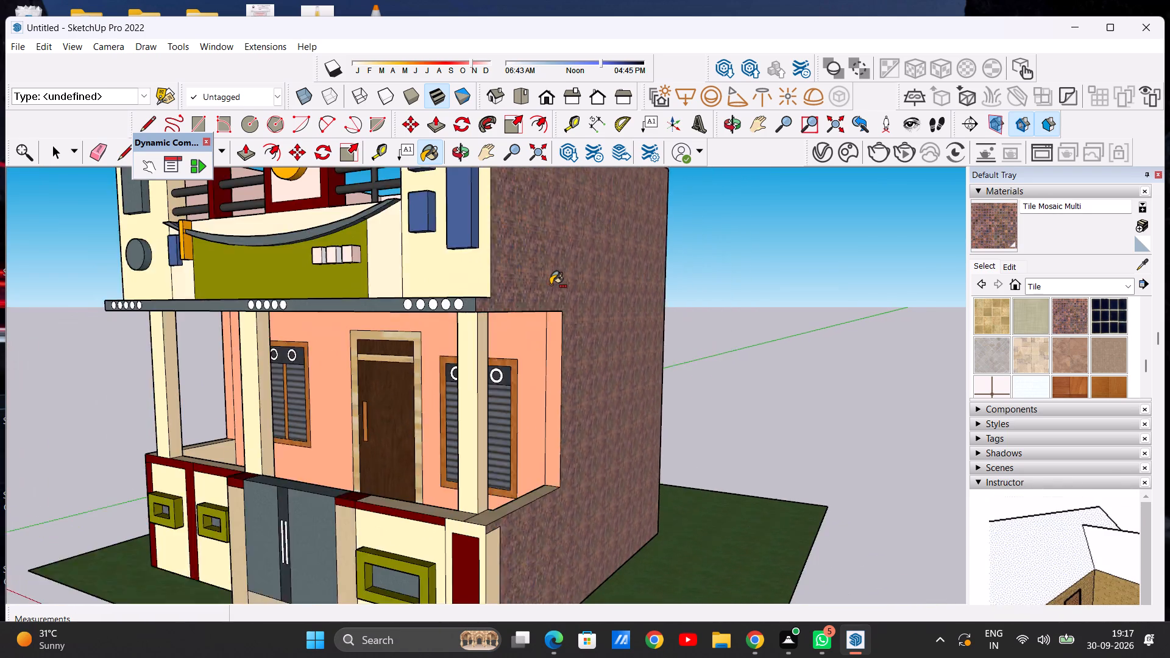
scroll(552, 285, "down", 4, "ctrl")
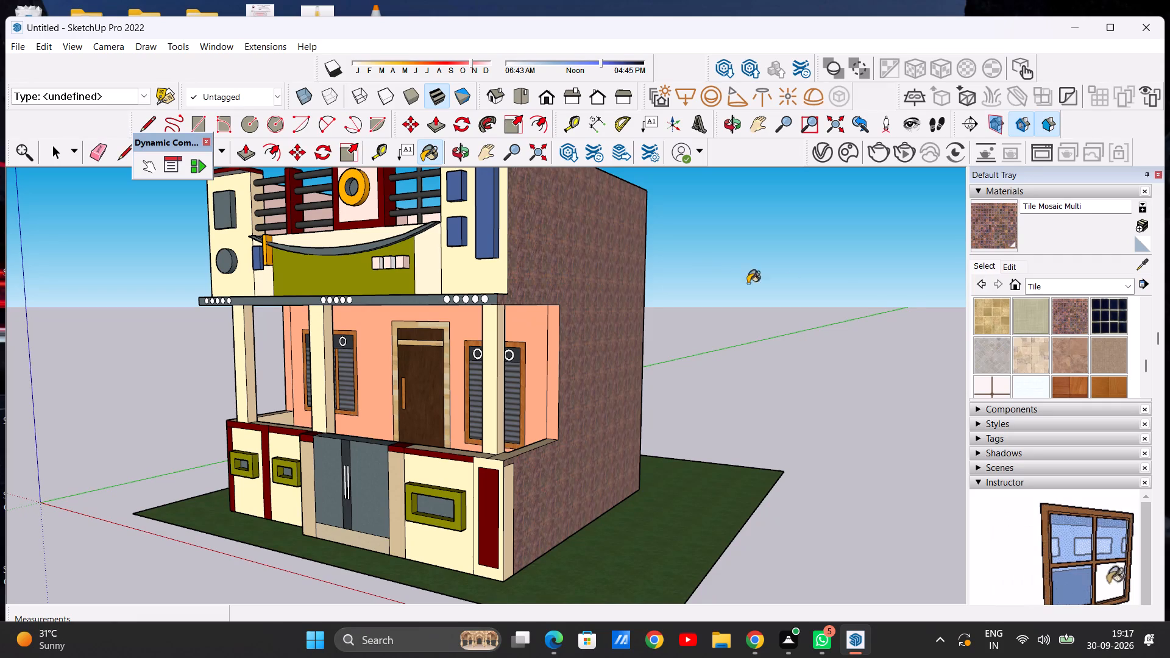
Apply Wood Square Tile 01 from the Tile collection to the exterior side wall and inspect it near and far.
triple_click(1143, 386)
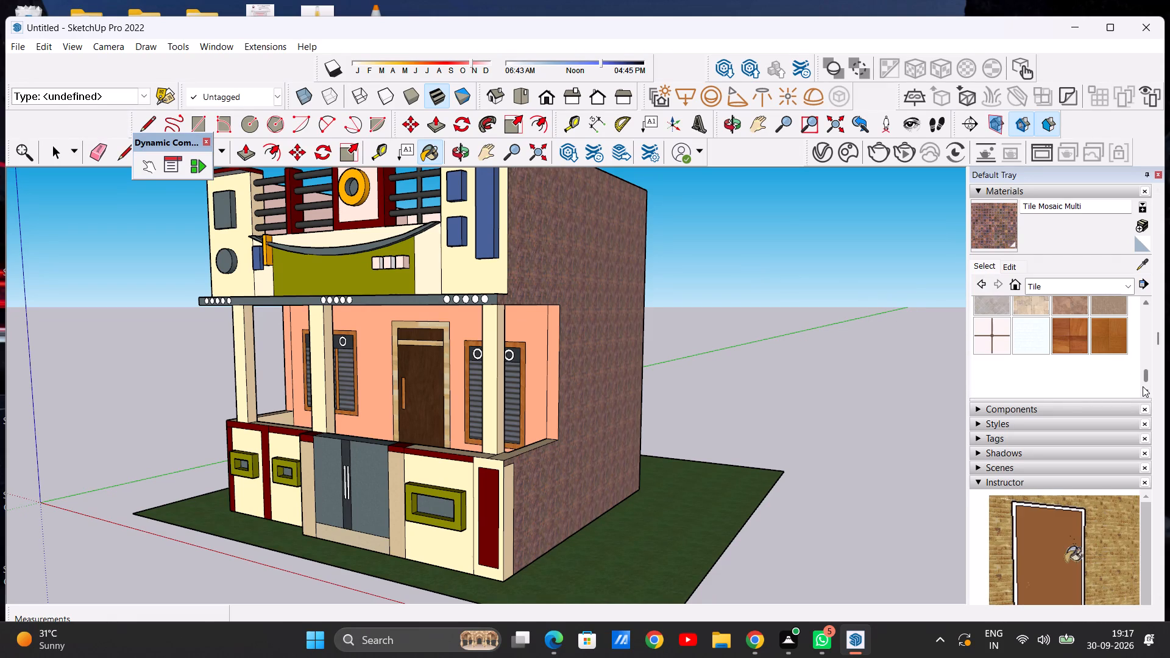
left_click(1072, 324)
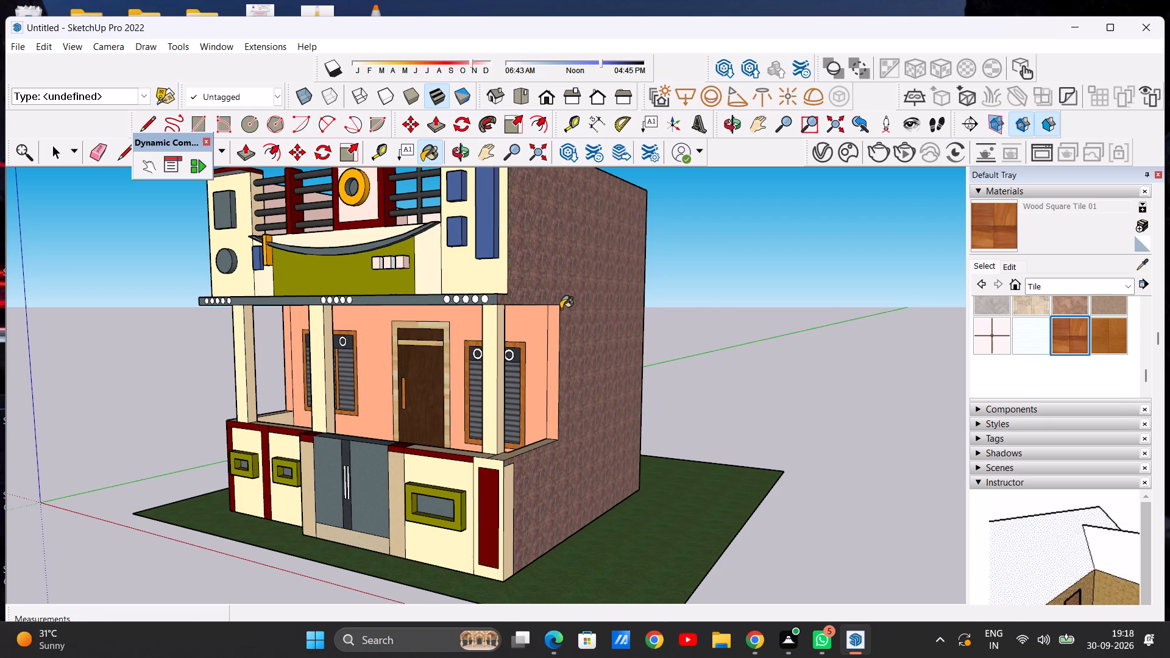
left_click(574, 300)
scroll(574, 300, "down", 1)
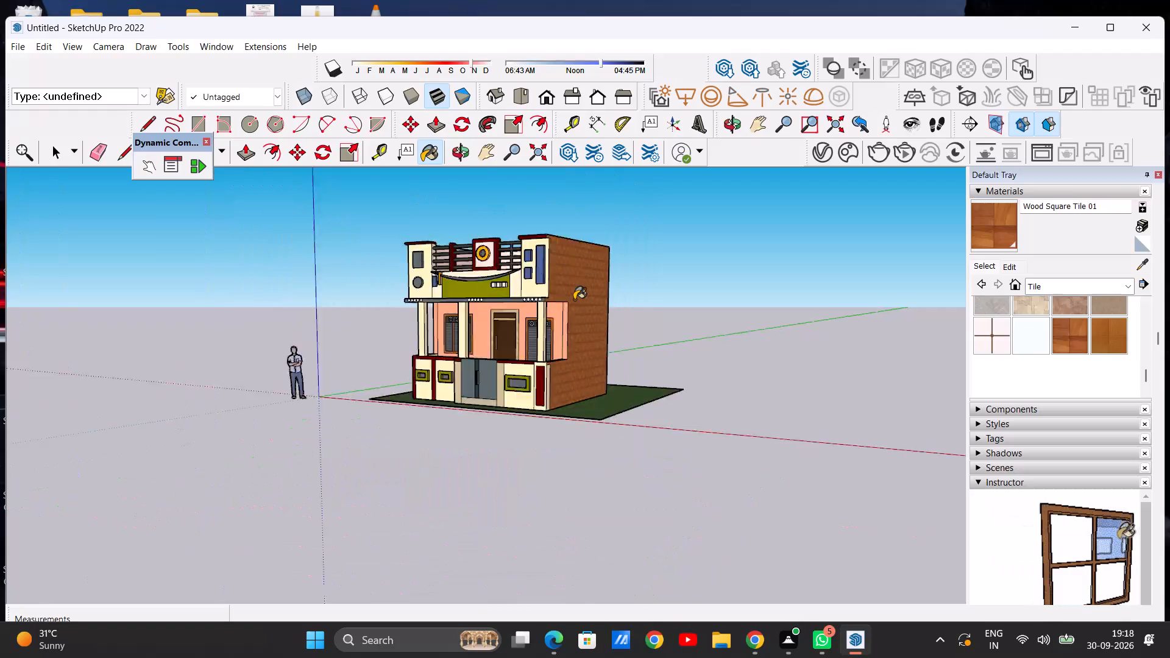
scroll(574, 300, "down", 1)
scroll(574, 300, "up", 1)
scroll(574, 300, "down", 1)
scroll(574, 300, "up", 1)
scroll(574, 300, "right", 1)
scroll(574, 300, "up", 1)
scroll(574, 300, "right", 1)
scroll(574, 300, "up", 1)
scroll(574, 300, "right", 1)
scroll(574, 300, "up", 1)
scroll(574, 300, "right", 1)
scroll(574, 300, "up", 1)
scroll(574, 300, "right", 1)
scroll(574, 300, "up", 1)
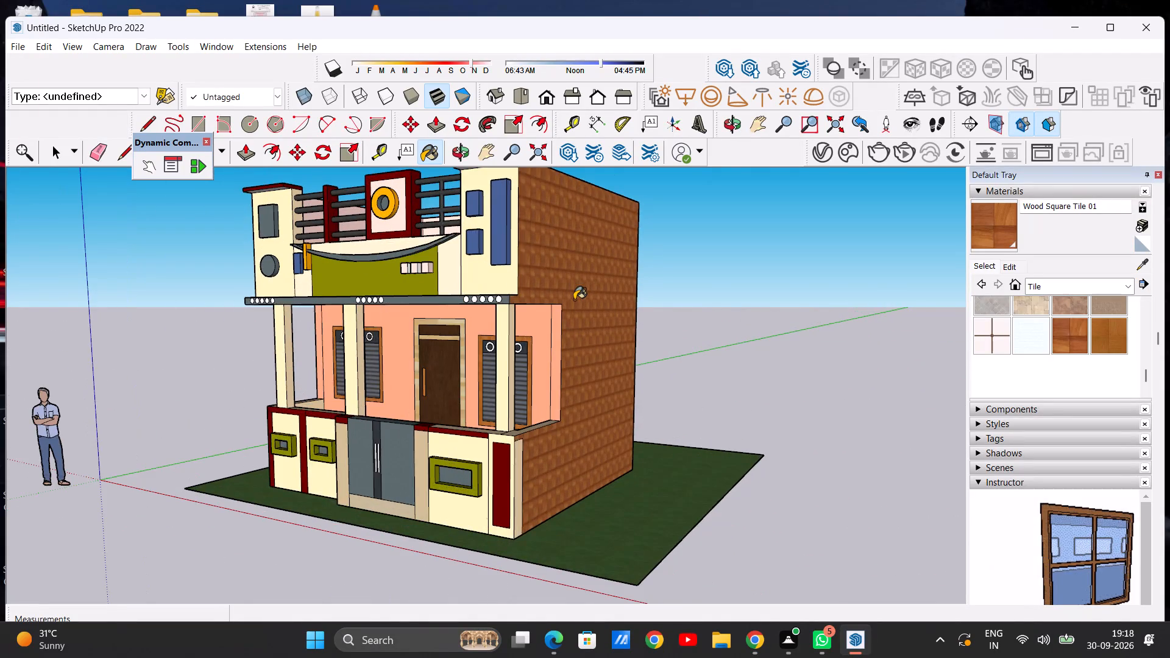
scroll(574, 300, "up", 16, "ctrl")
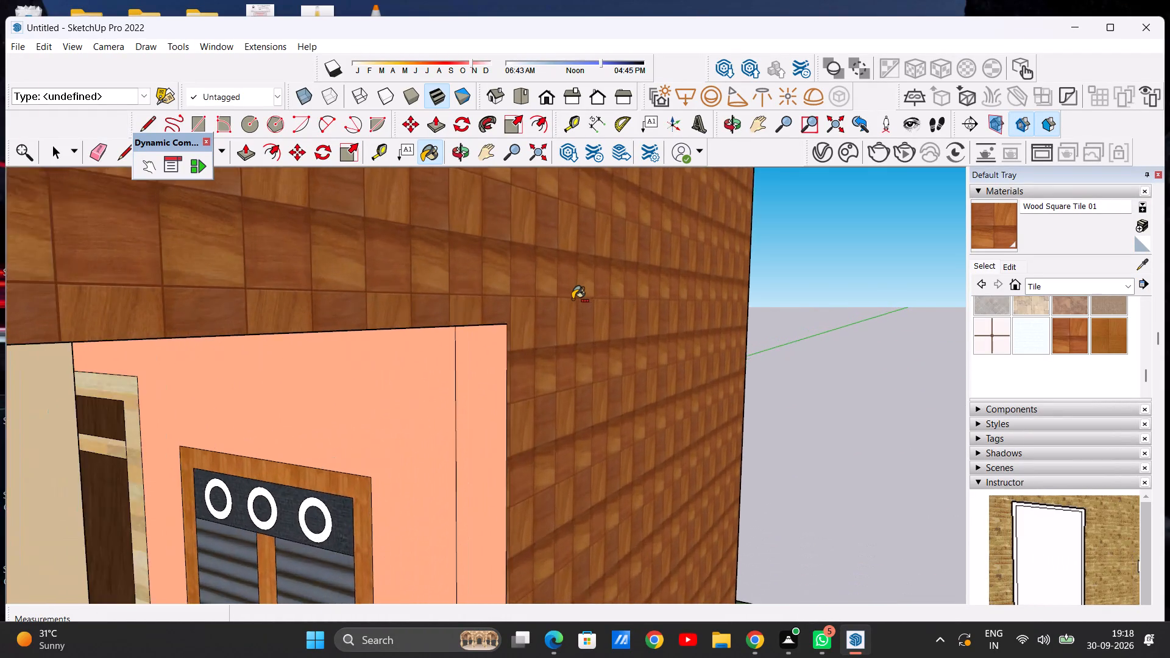
Examine the Wood Square Tile 01 finish on the exterior side wall up close and against the whole house.
scroll(574, 300, "down", 14, "ctrl")
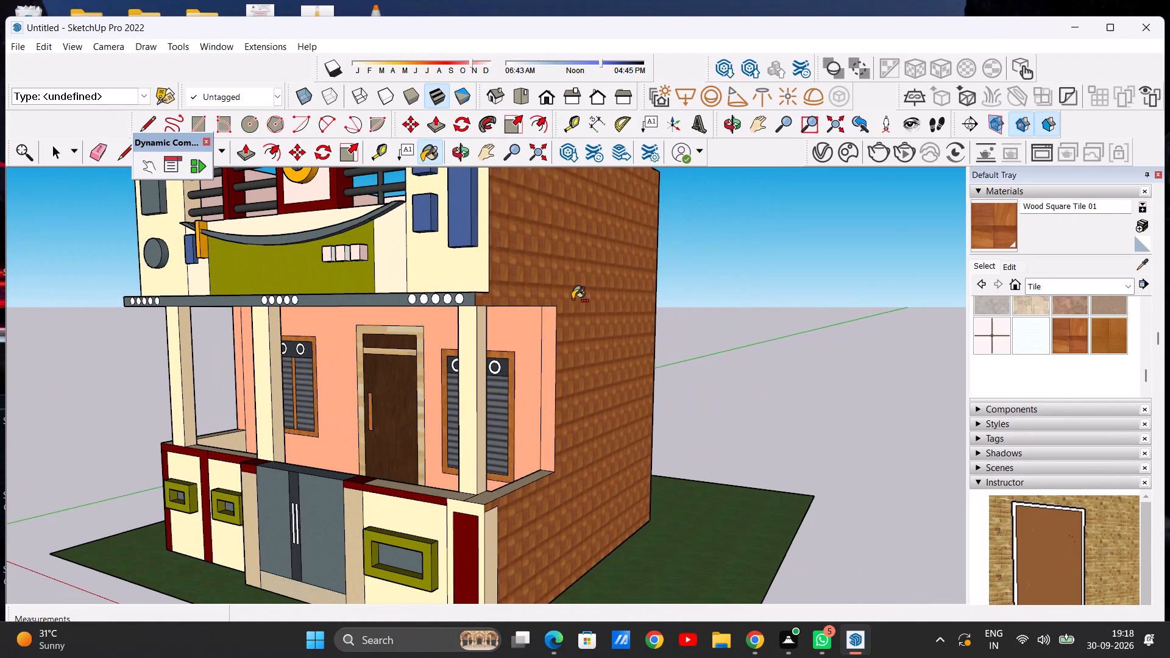
scroll(574, 300, "up", 8, "ctrl")
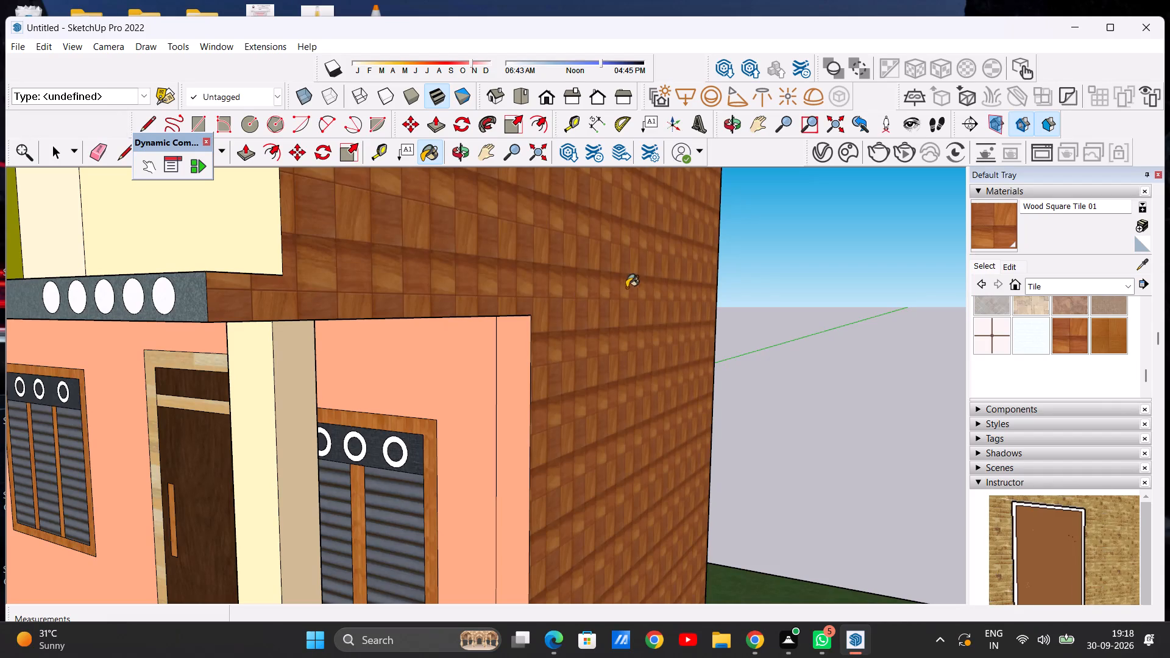
scroll(654, 252, "up", 2, "ctrl")
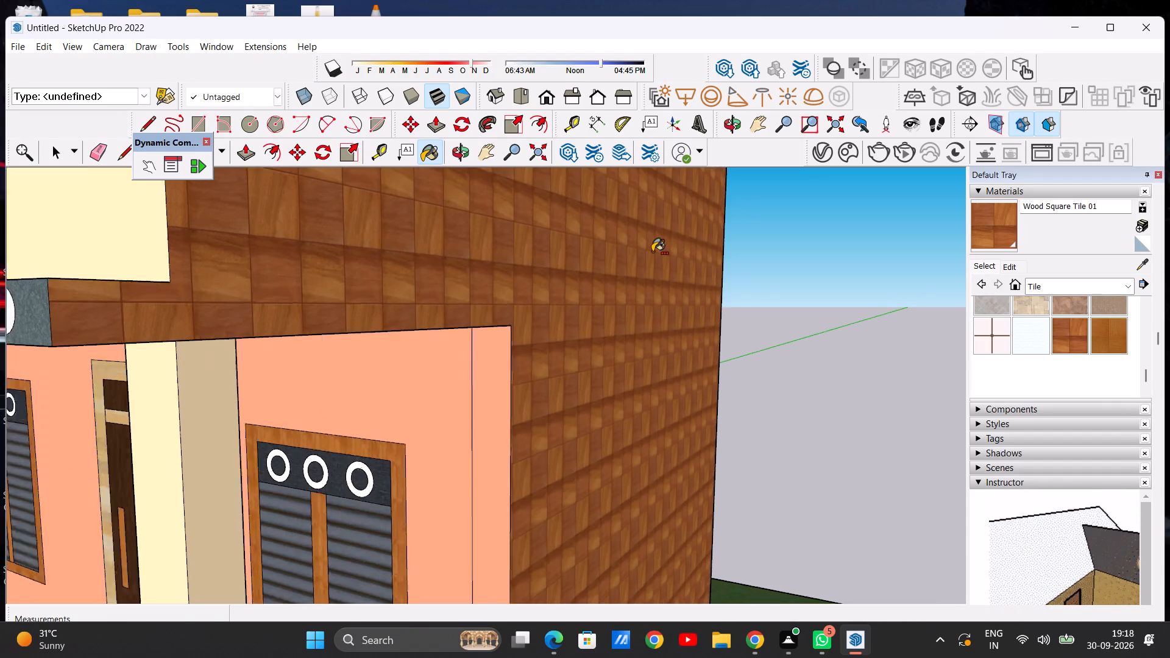
scroll(654, 252, "up", 6, "ctrl")
scroll(654, 252, "down", 8, "ctrl")
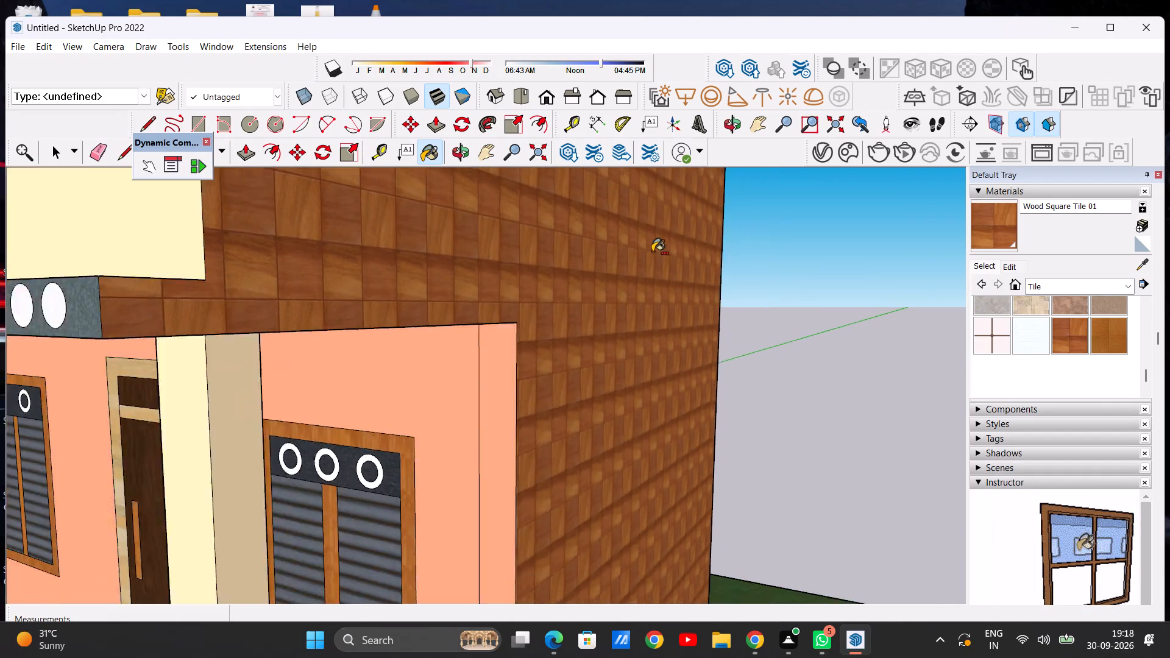
scroll(654, 252, "down", 11, "ctrl")
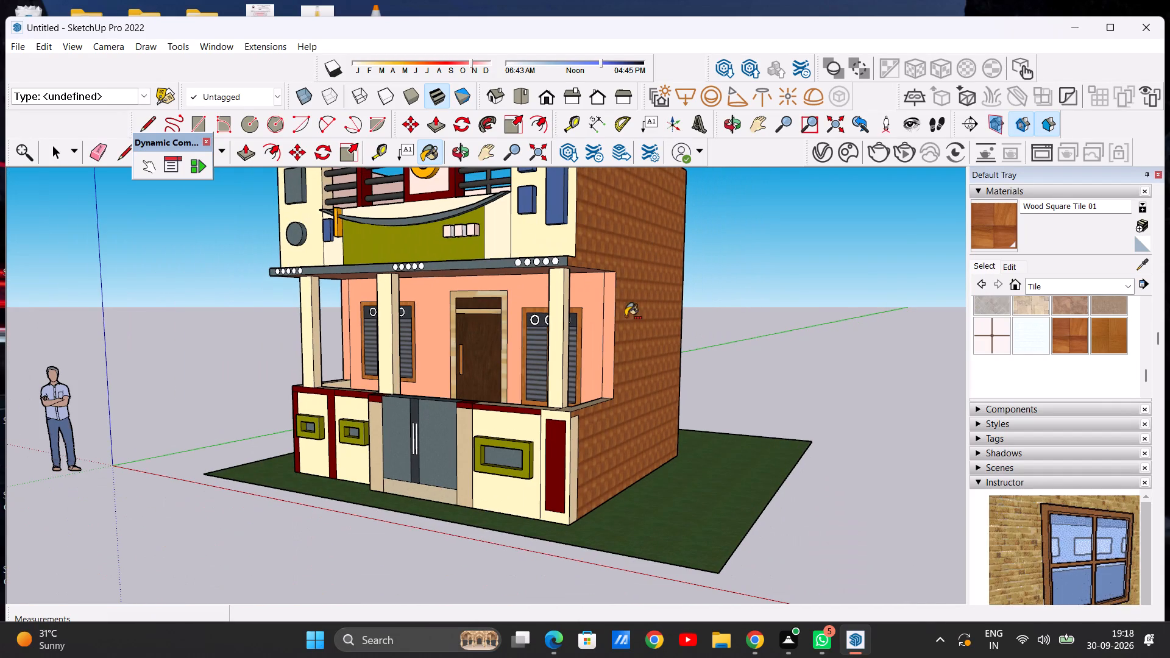
scroll(582, 350, "down", 6)
scroll(743, 319, "down", 1)
scroll(760, 322, "up", 6)
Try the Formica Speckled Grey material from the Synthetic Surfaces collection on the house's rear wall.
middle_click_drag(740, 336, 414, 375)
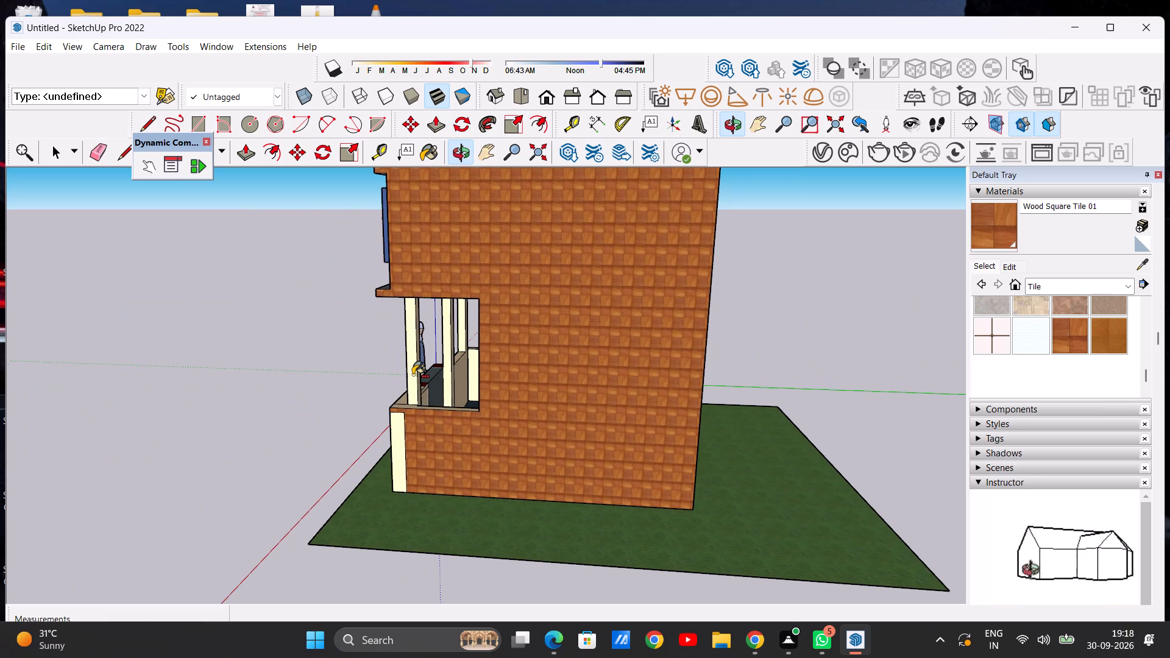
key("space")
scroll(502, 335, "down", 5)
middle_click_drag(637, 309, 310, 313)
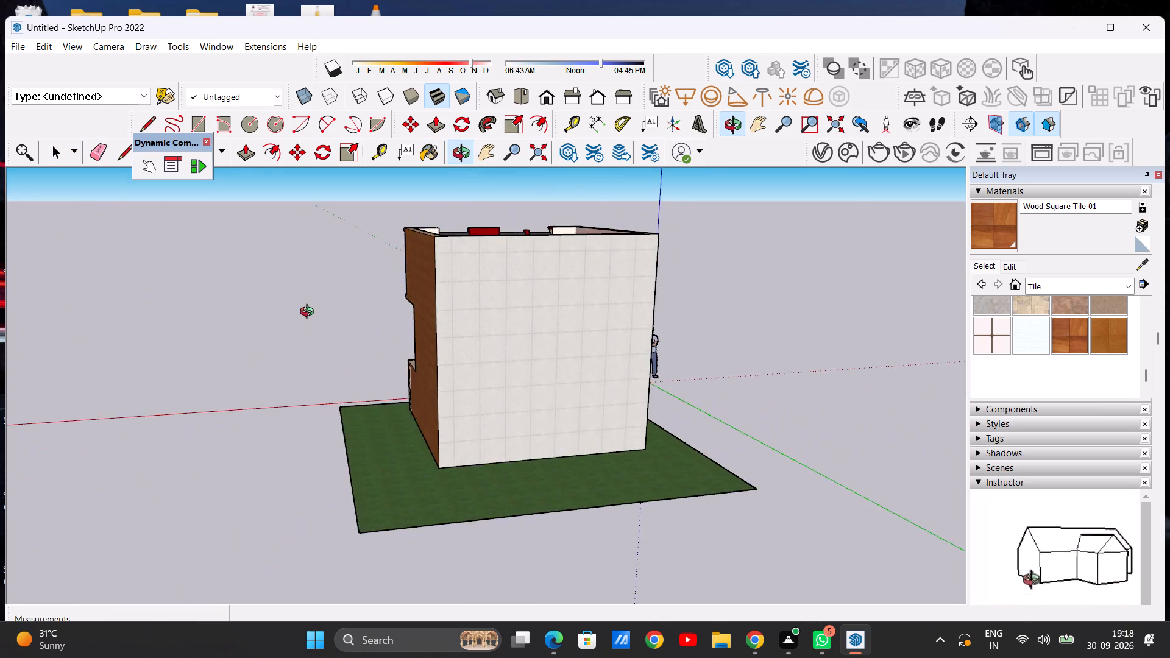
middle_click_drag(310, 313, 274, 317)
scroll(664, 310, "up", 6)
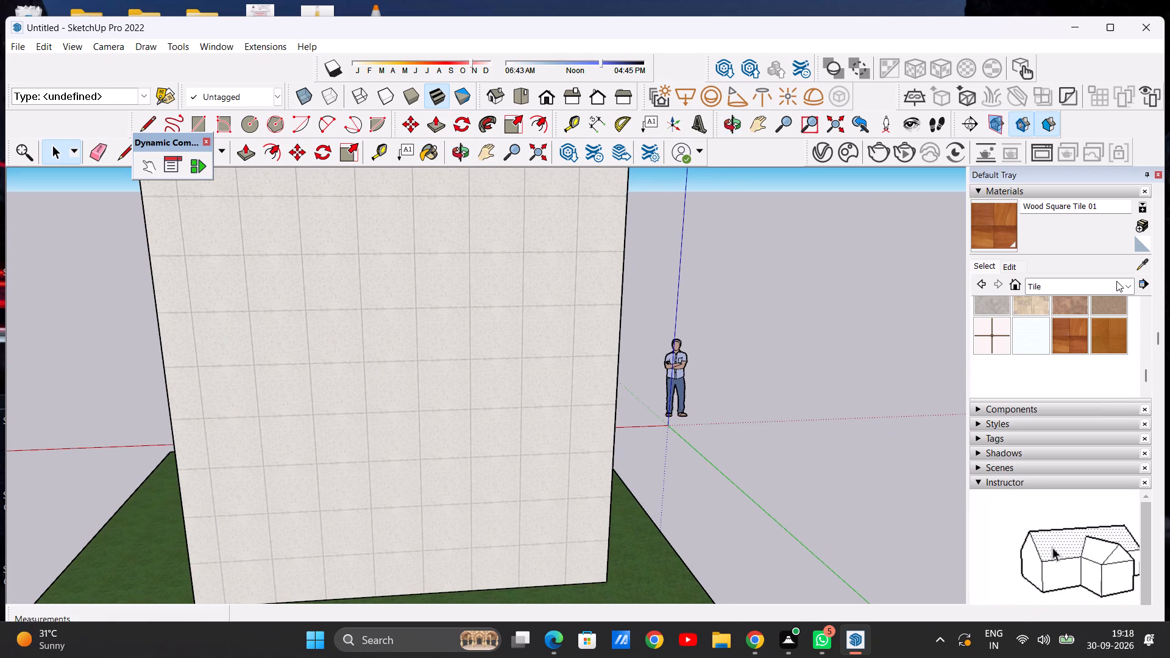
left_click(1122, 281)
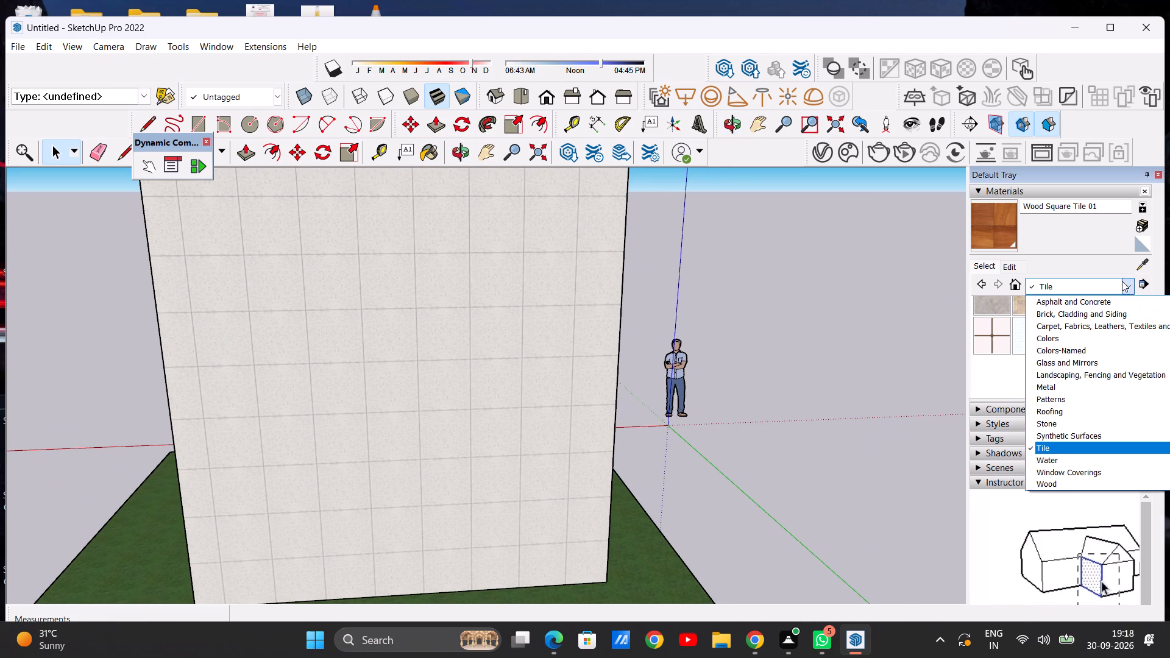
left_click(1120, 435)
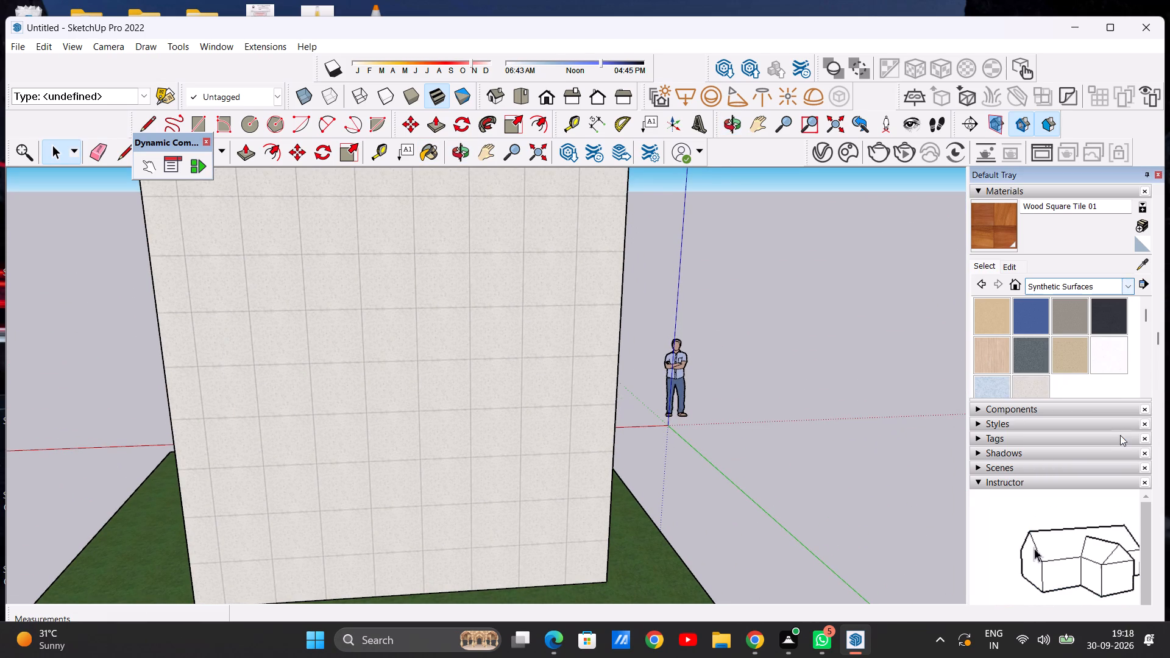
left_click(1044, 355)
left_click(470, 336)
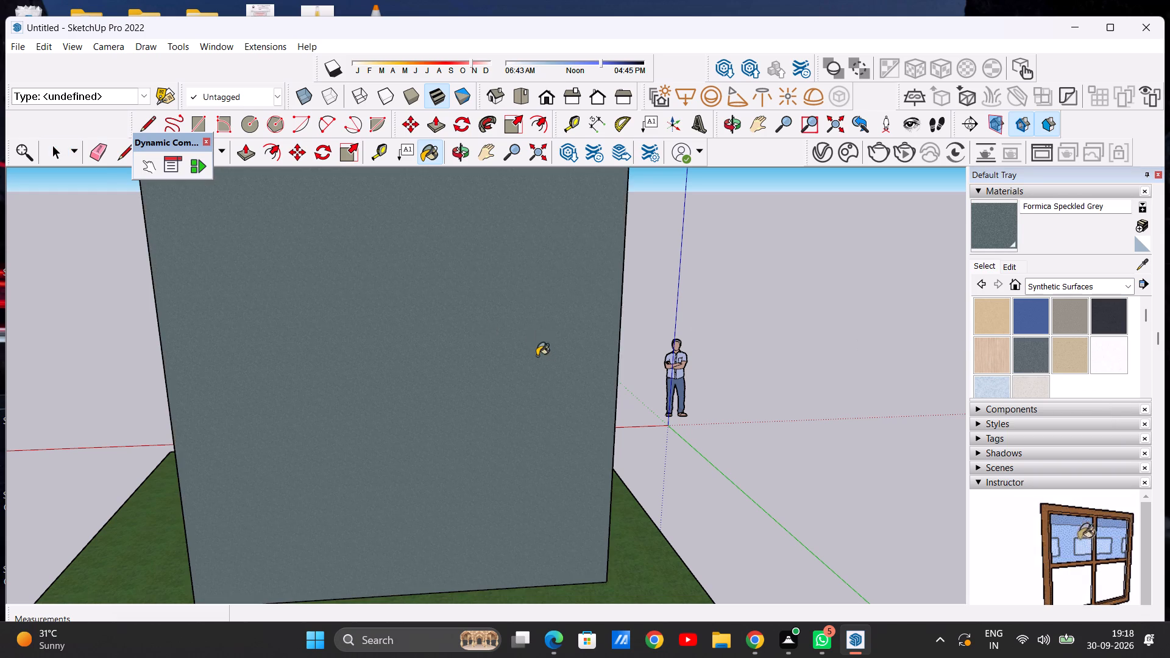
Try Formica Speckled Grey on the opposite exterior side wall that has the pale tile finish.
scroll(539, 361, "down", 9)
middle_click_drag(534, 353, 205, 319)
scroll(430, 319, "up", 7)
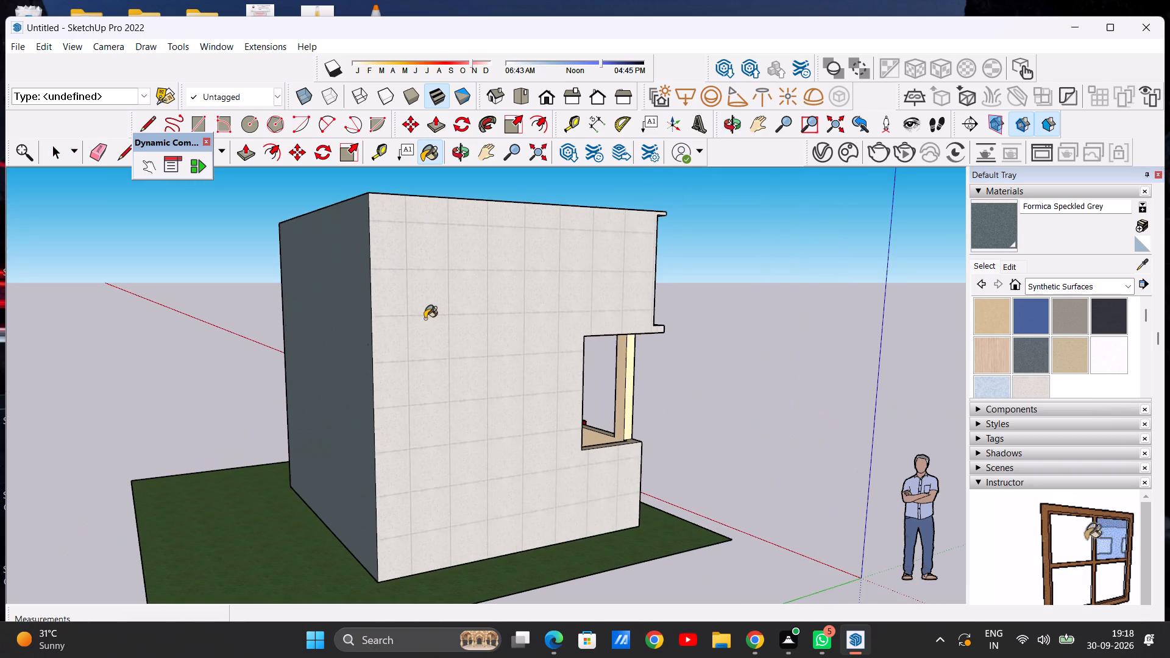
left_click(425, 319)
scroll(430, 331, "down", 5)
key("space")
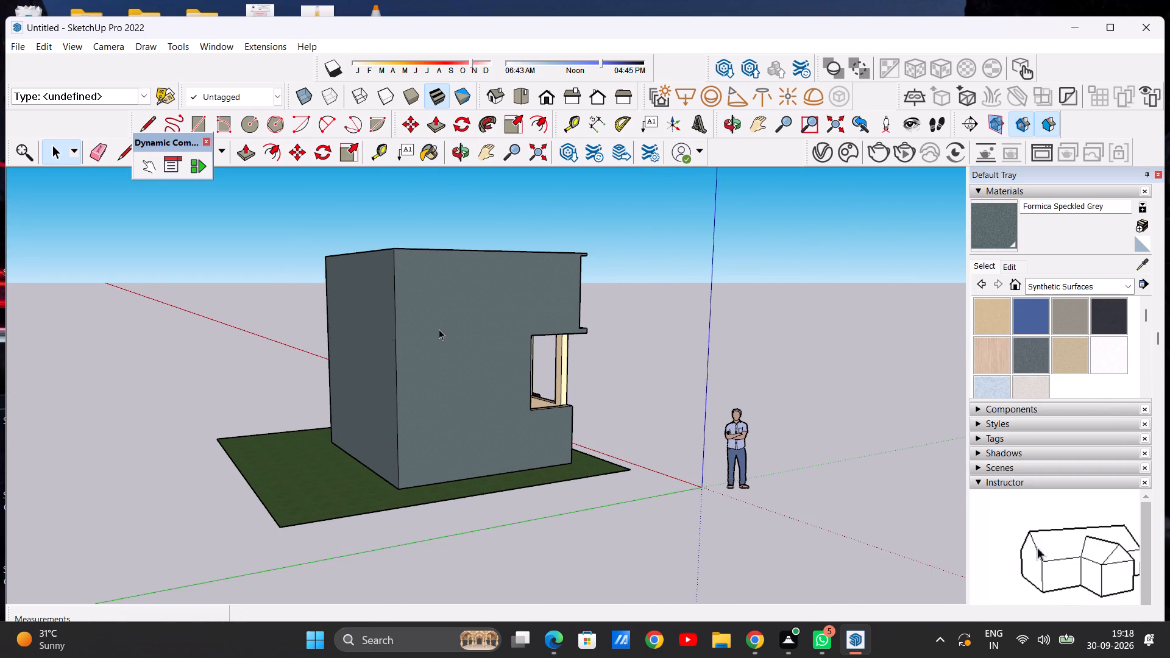
Compare the grey rear and side walls with the wood-tiled side wall from around the house.
scroll(382, 247, "down", 5)
middle_click_drag(349, 283, 770, 296)
middle_click_drag(519, 303, 699, 303)
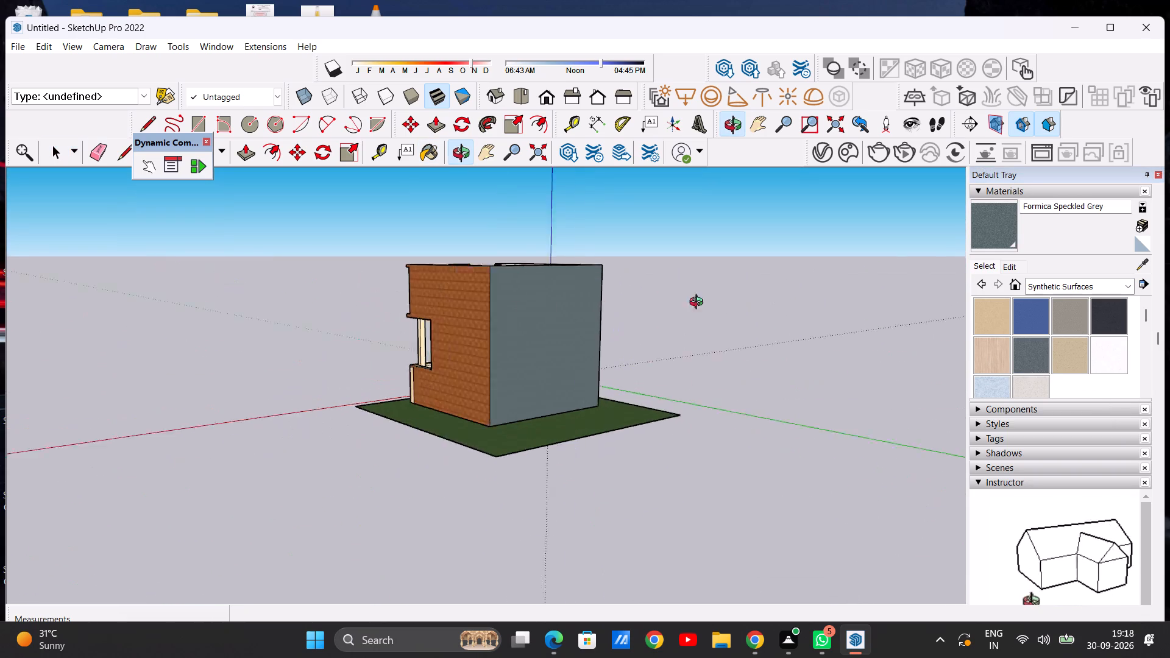
middle_click_drag(699, 303, 605, 315)
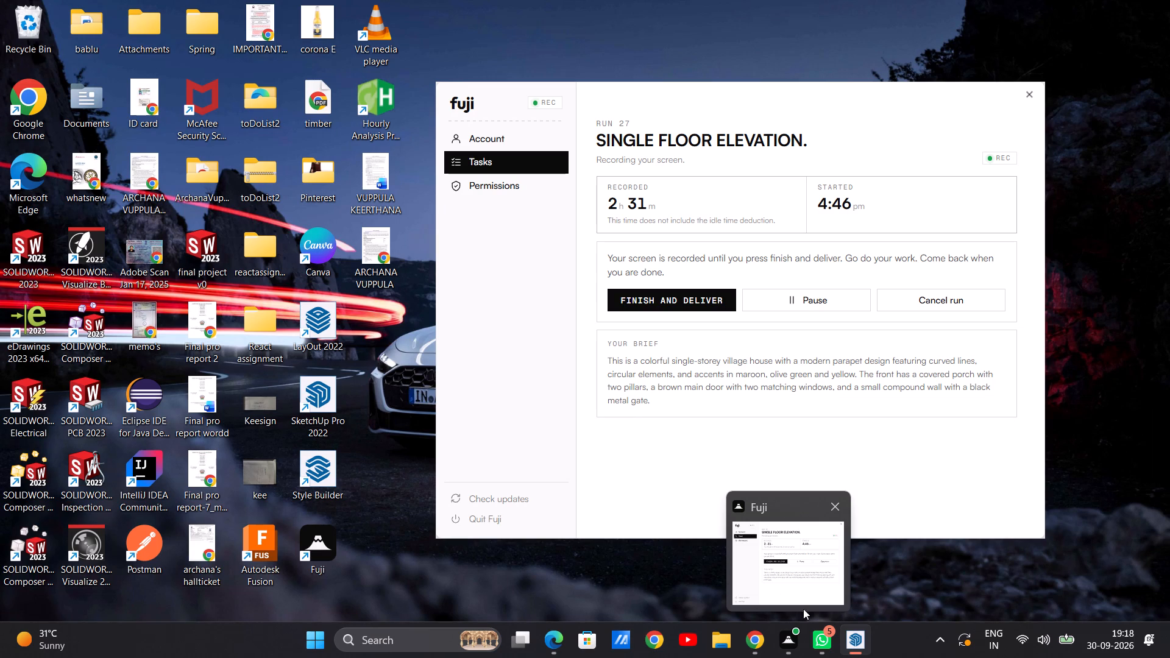
left_click(842, 579)
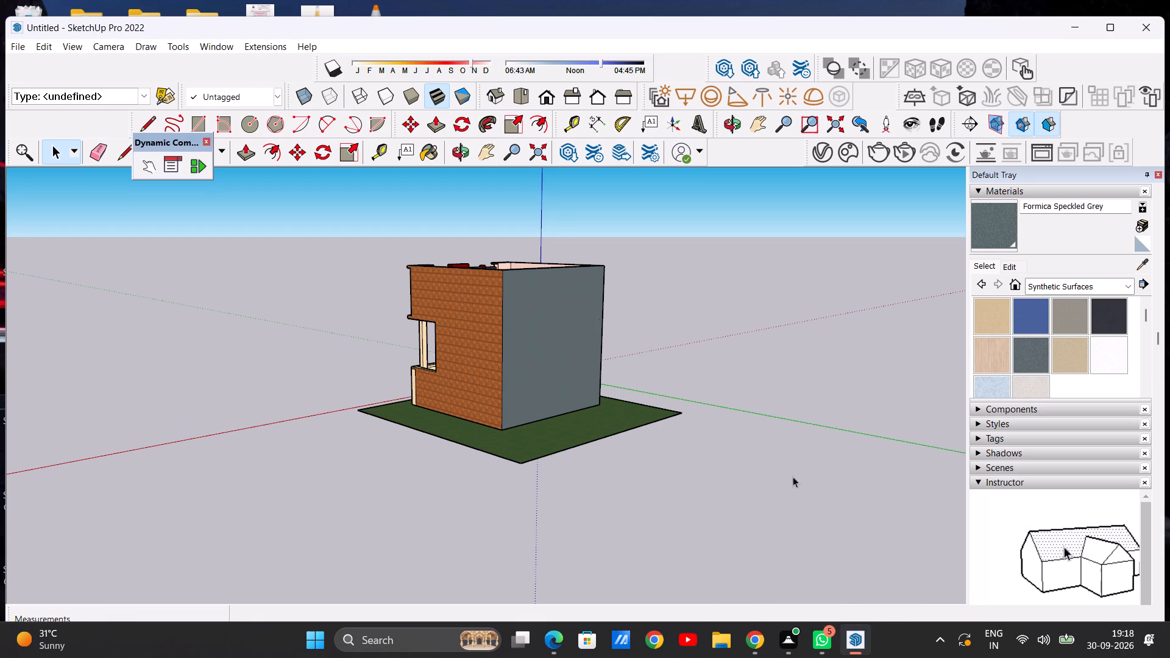
scroll(553, 288, "up", 10)
scroll(514, 275, "down", 8)
middle_click_drag(708, 323, 300, 318)
middle_click_drag(521, 317, 301, 338)
scroll(459, 327, "up", 2)
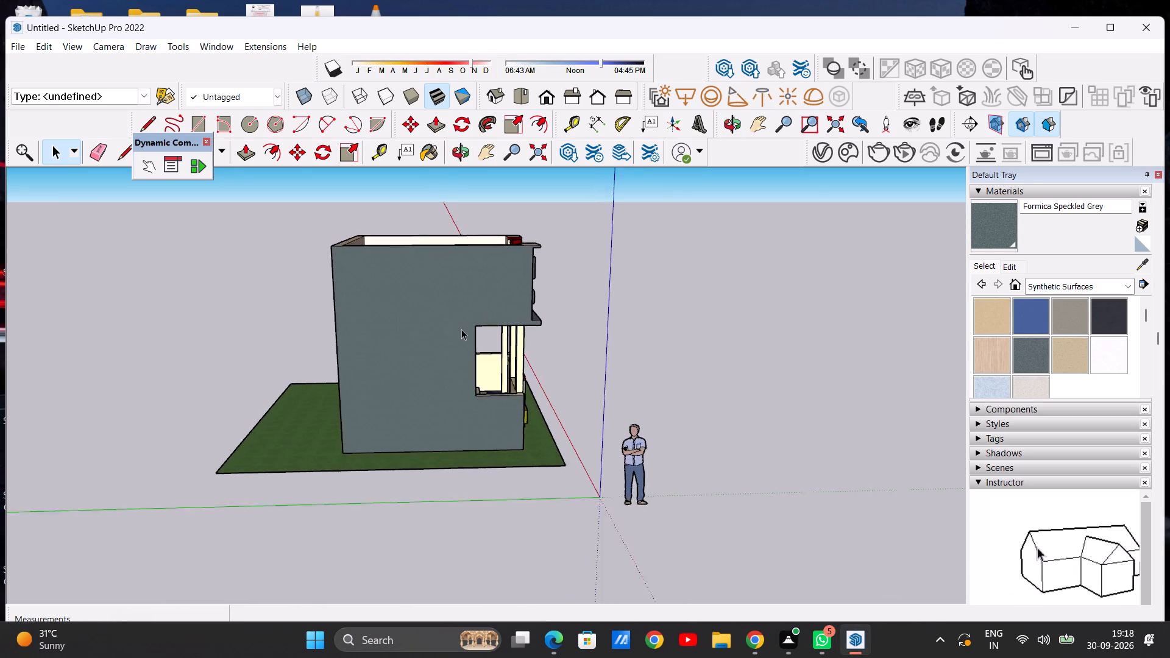
scroll(461, 329, "up", 5)
scroll(439, 330, "down", 5)
middle_click_drag(633, 346, 652, 337)
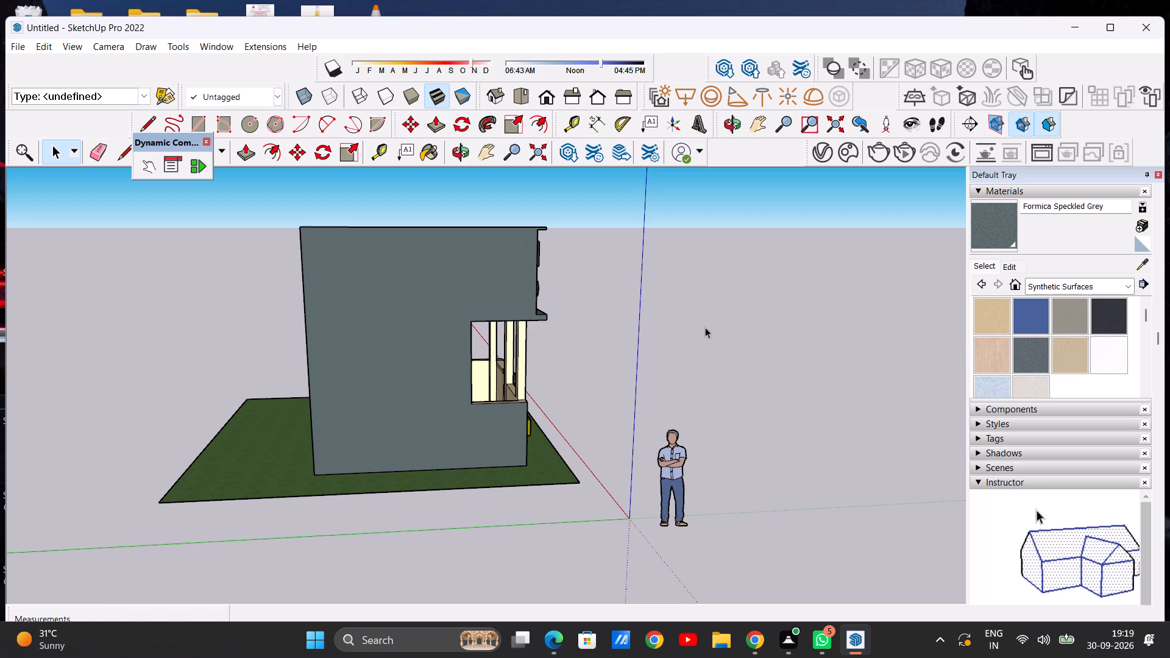
scroll(712, 367, "down", 6)
scroll(603, 377, "up", 4)
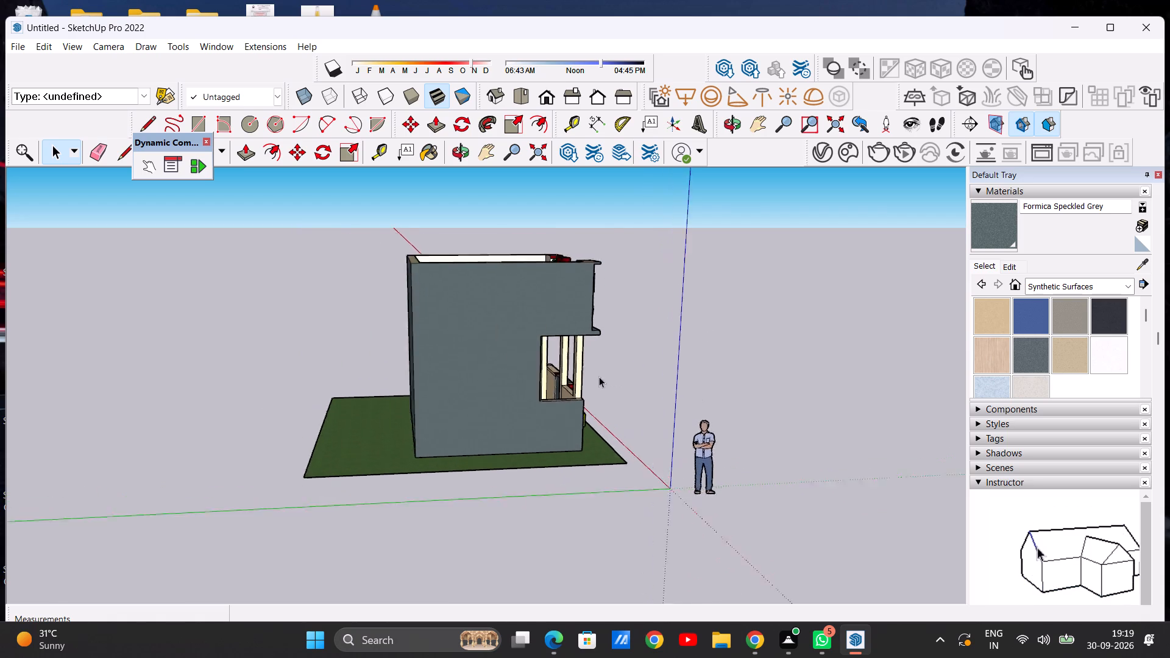
scroll(599, 377, "up", 3)
scroll(509, 364, "down", 5)
scroll(422, 364, "up", 1)
Paint the wood-tiled side wall, the rear wall and the opposite side wall with Quartz Light Brown from Synthetic Surfaces.
middle_click_drag(422, 364, 644, 378)
middle_click_drag(377, 379, 723, 398)
scroll(539, 371, "up", 6)
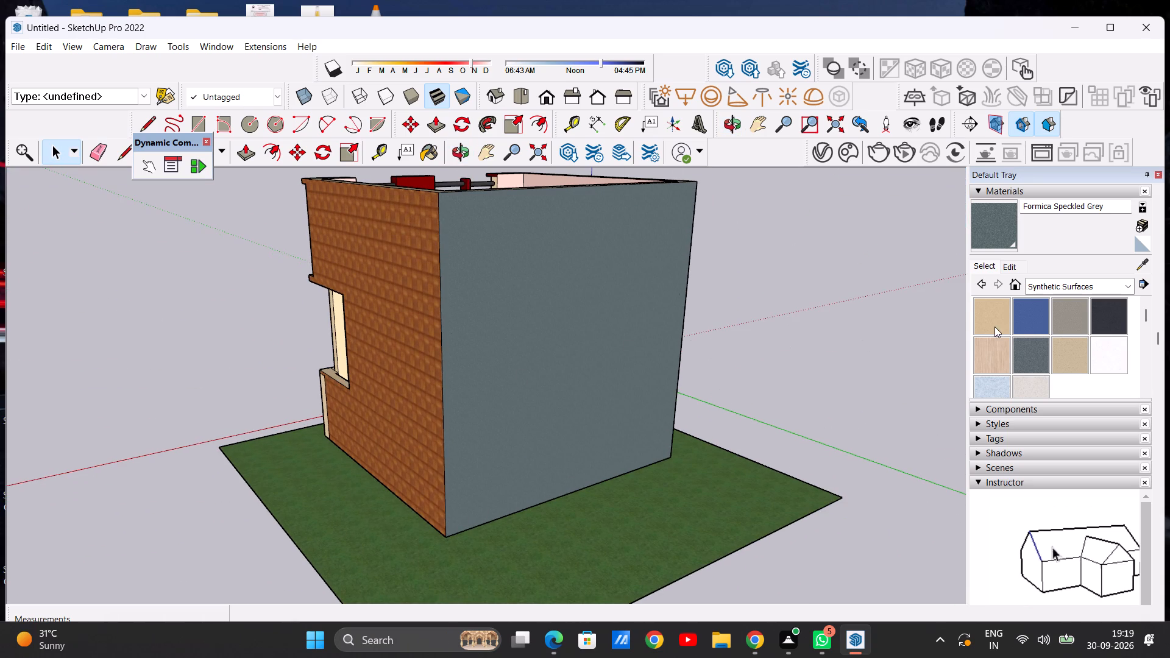
left_click(1060, 352)
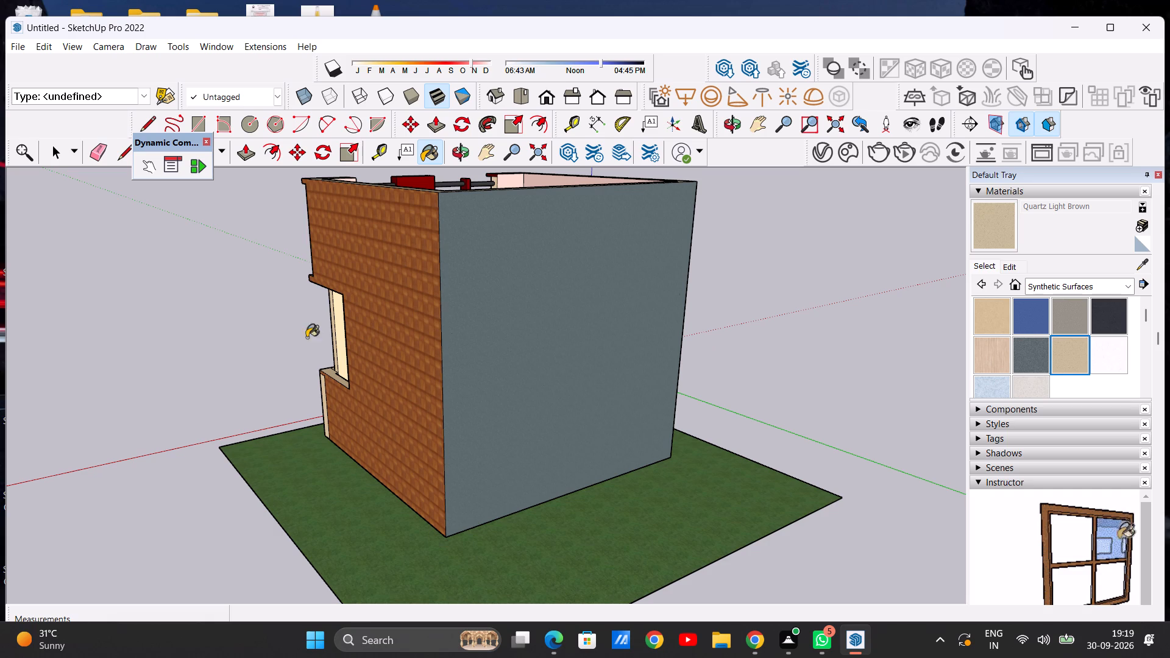
left_click(419, 334)
left_click(484, 334)
scroll(392, 357, "down", 7)
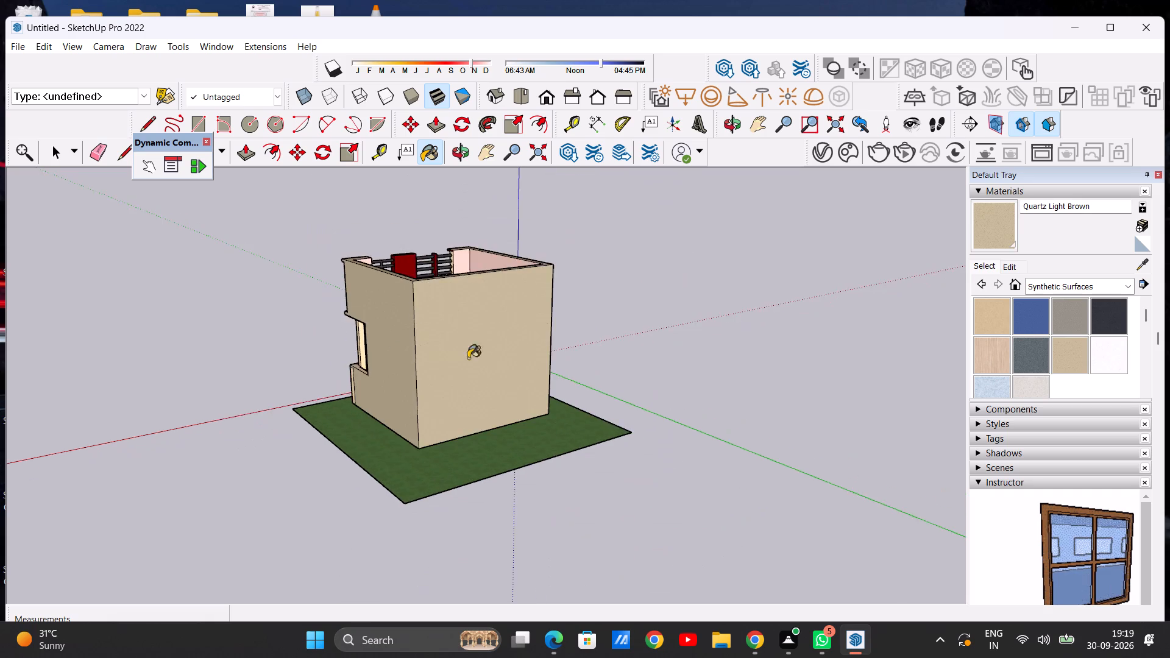
middle_click_drag(623, 355, 112, 325)
scroll(545, 318, "up", 6)
left_click(427, 313)
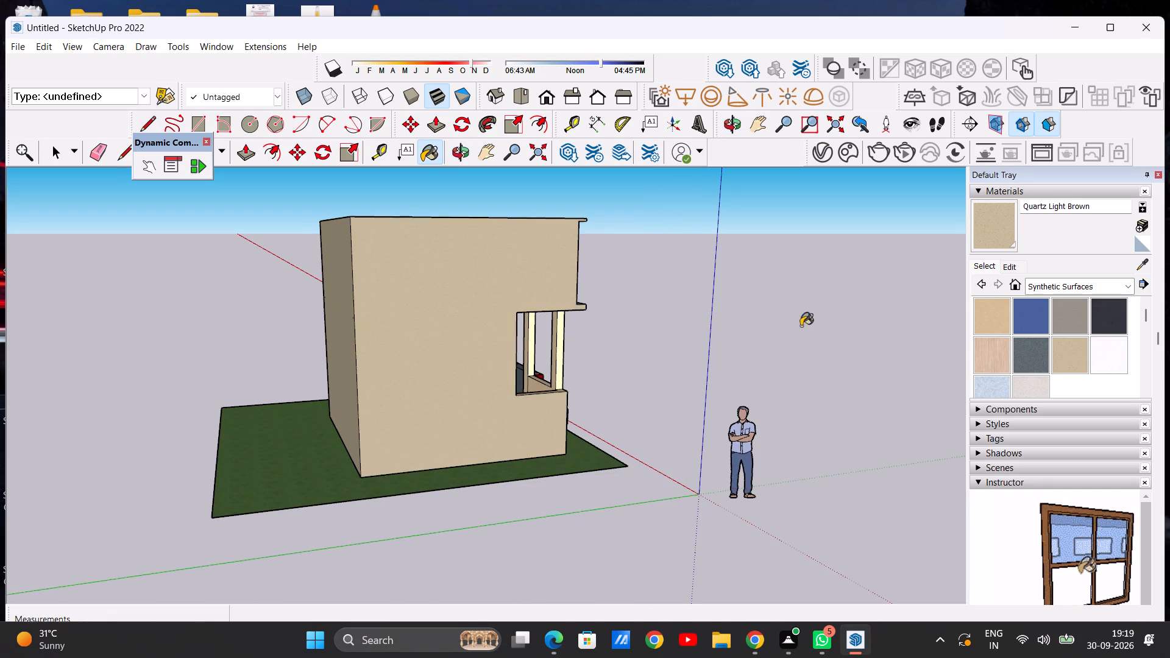
View the house from the front and repaint the formerly wood-tiled side wall with Formica Speckled Grey.
middle_click_drag(766, 340, 270, 304)
middle_click_drag(928, 384, 677, 408)
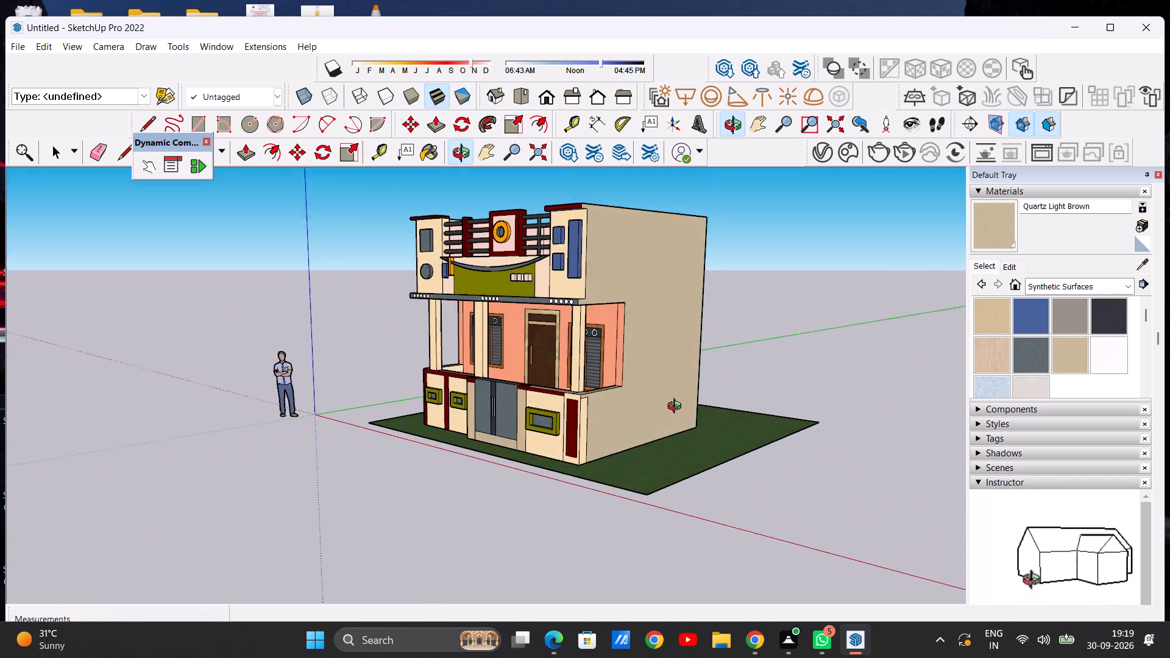
middle_click_drag(677, 408, 689, 425)
scroll(654, 350, "up", 7)
scroll(665, 350, "down", 12)
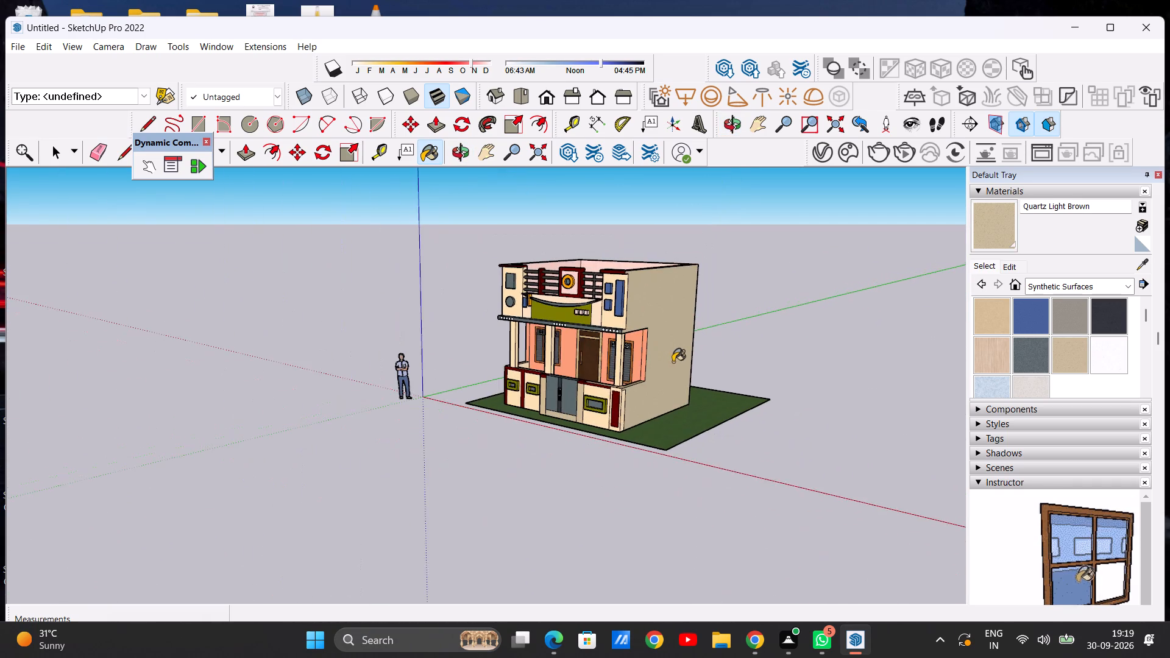
scroll(626, 397, "up", 6)
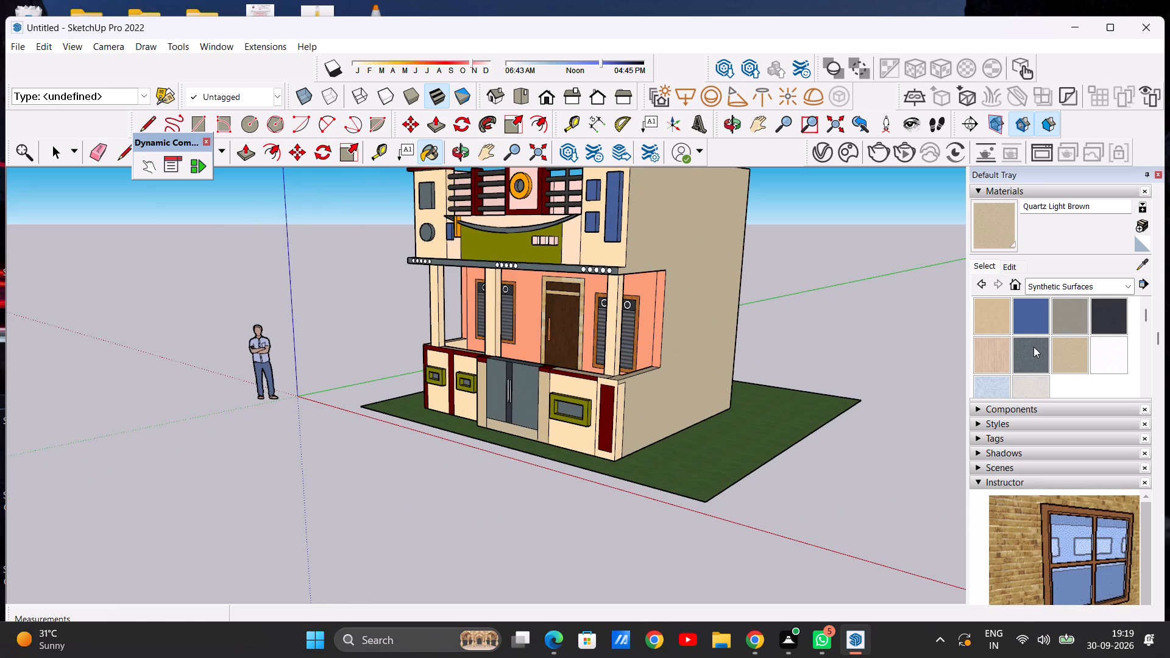
left_click(1033, 347)
left_click(702, 348)
Paint the top face of the parapet walls around the roof with Formica Speckled Grey.
scroll(719, 397, "down", 6)
scroll(675, 260, "up", 2)
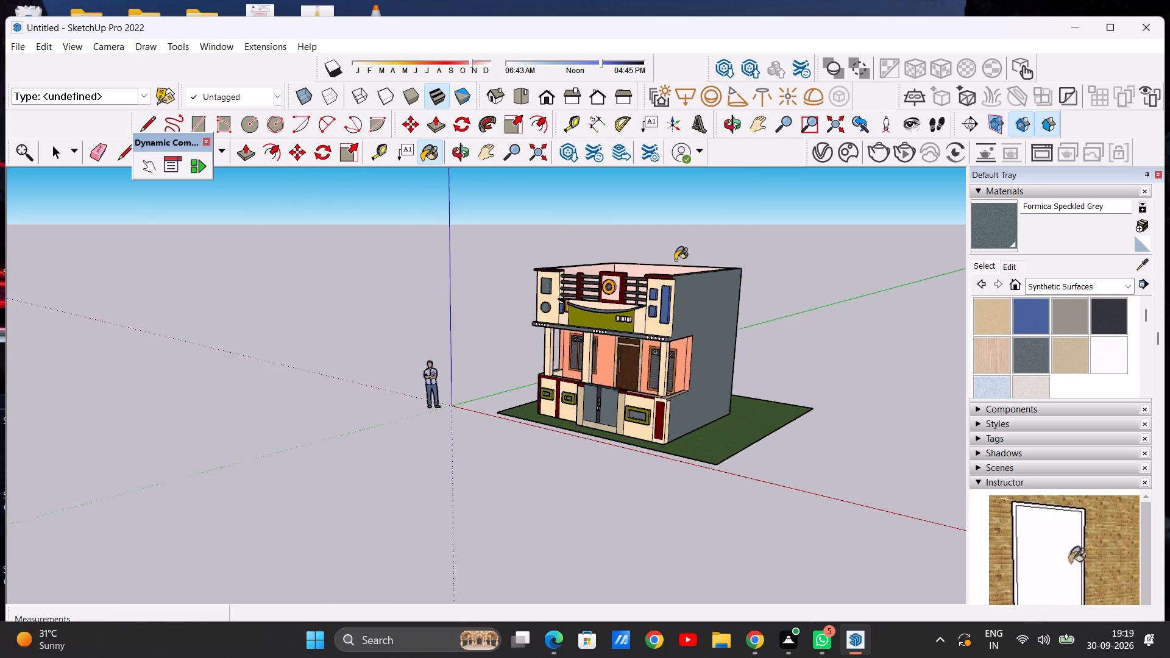
scroll(675, 260, "up", 6)
middle_click_drag(672, 296, 711, 430)
scroll(674, 325, "up", 6)
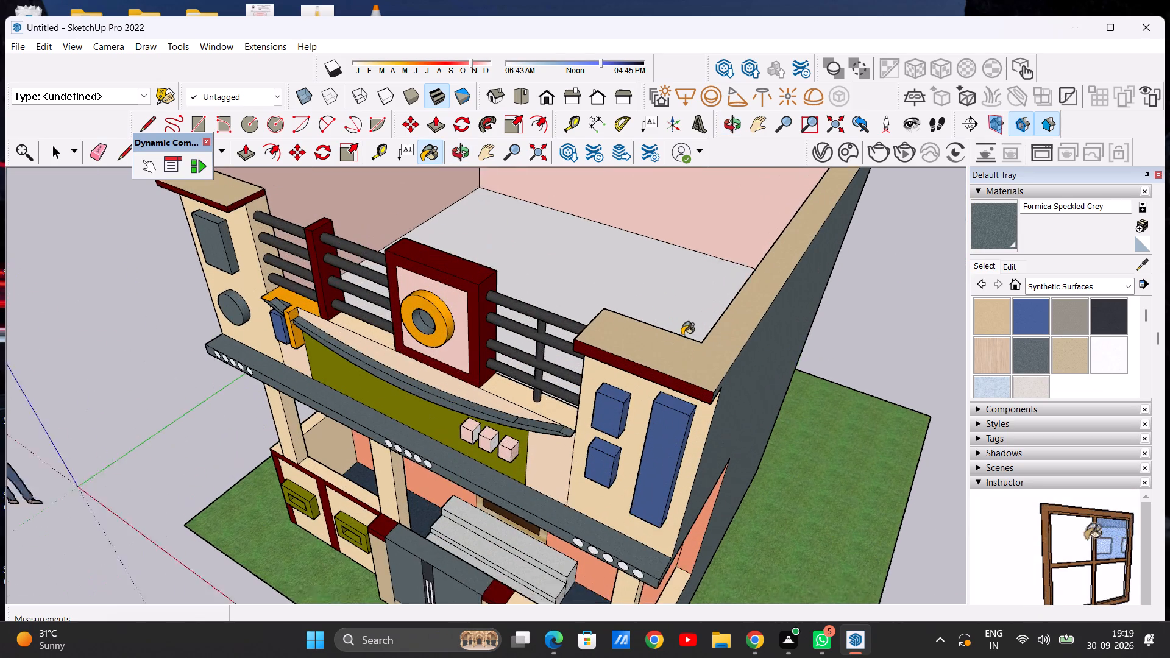
scroll(682, 335, "up", 1)
left_click(686, 352)
scroll(792, 369, "down", 12)
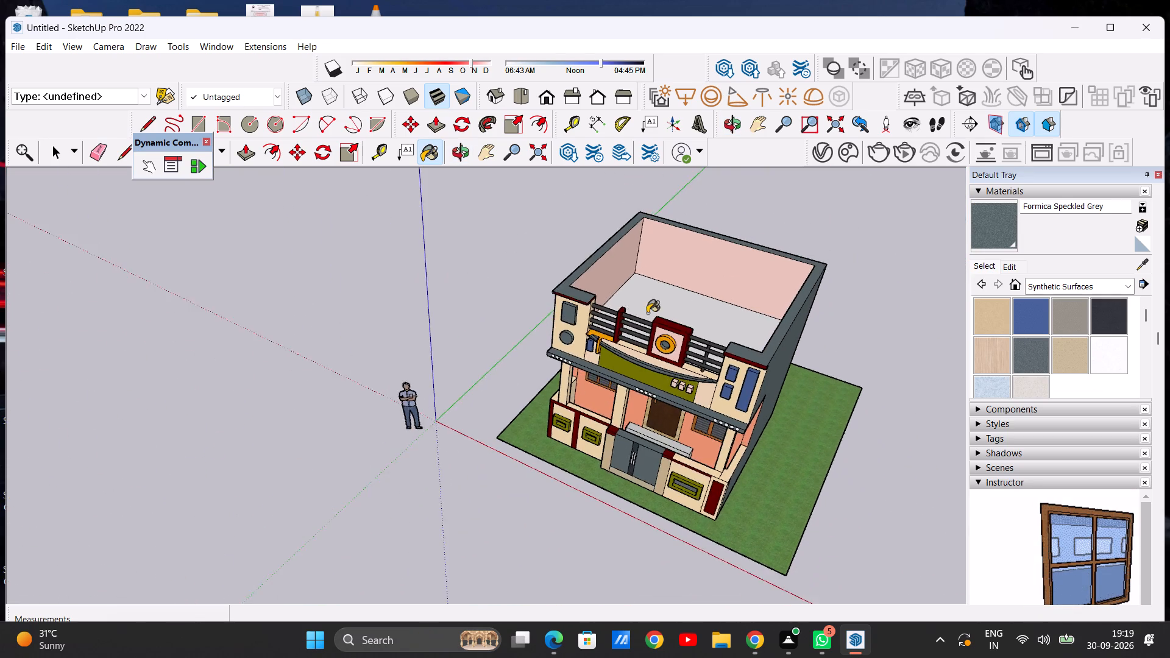
Repaint the opposite exterior side wall with Formica Speckled Grey to match.
scroll(617, 314, "down", 3)
middle_click_drag(573, 339, 905, 263)
middle_click(905, 263)
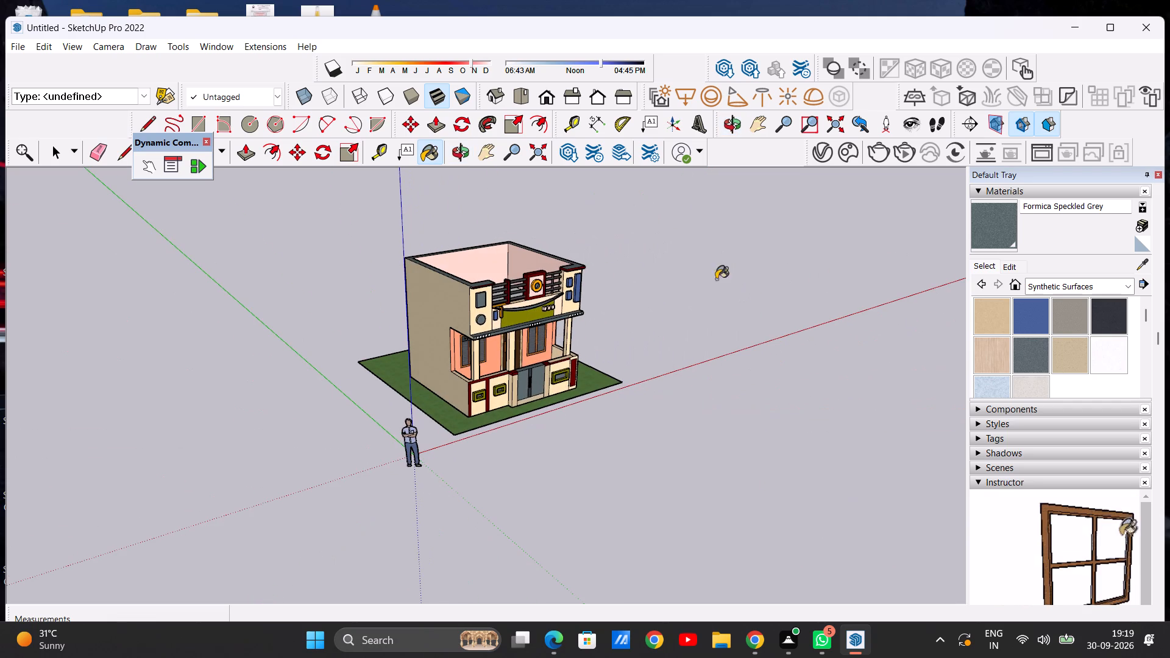
scroll(535, 285, "up", 6)
left_click(370, 322)
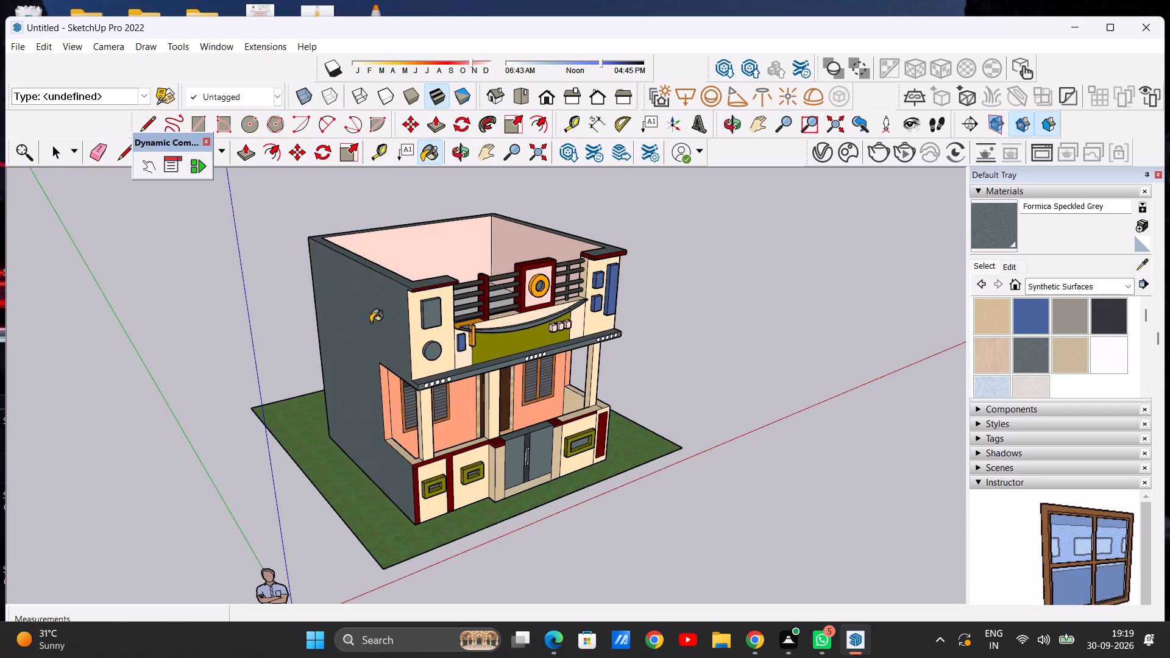
Check the outer walls from around the house and paint the narrow front facade section beside the olive panel, near the blue blocks, Formica Speckled Grey.
scroll(375, 322, "down", 5)
middle_click_drag(309, 328, 661, 297)
middle_click_drag(285, 352, 427, 333)
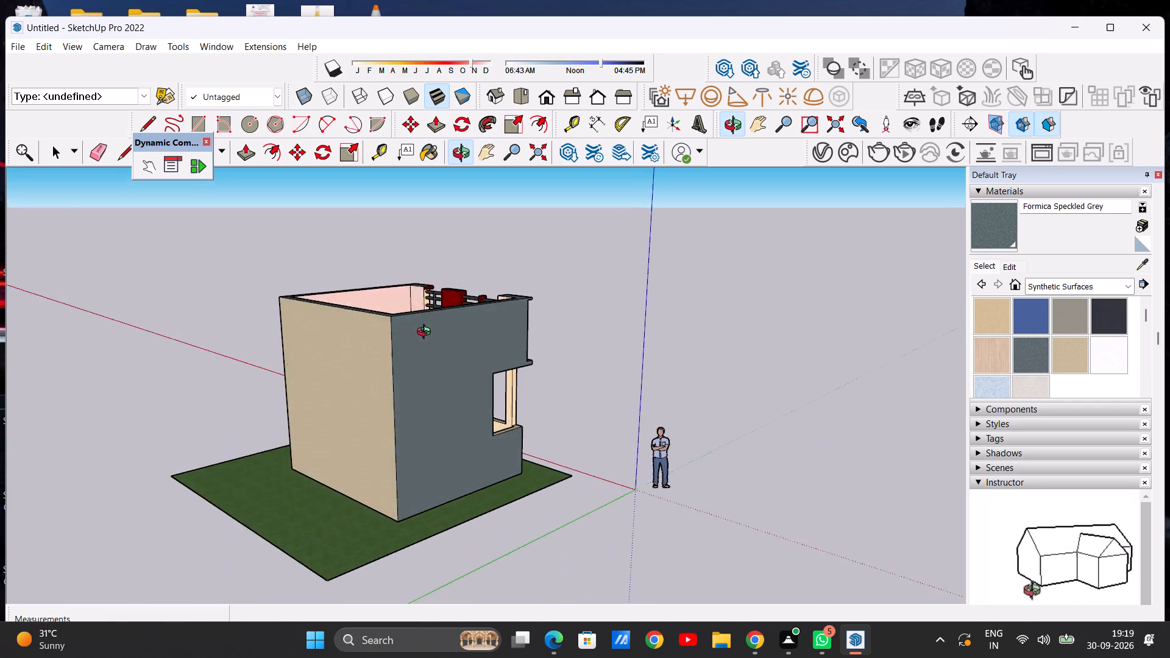
middle_click_drag(427, 333, 217, 322)
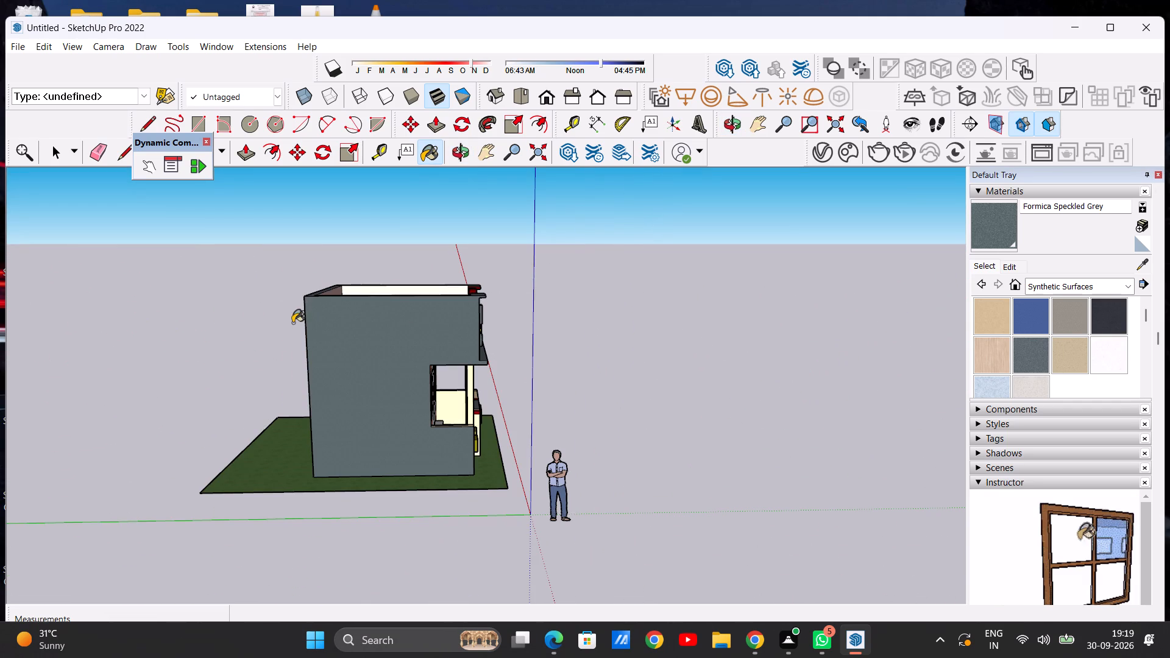
middle_click_drag(517, 378, 508, 378)
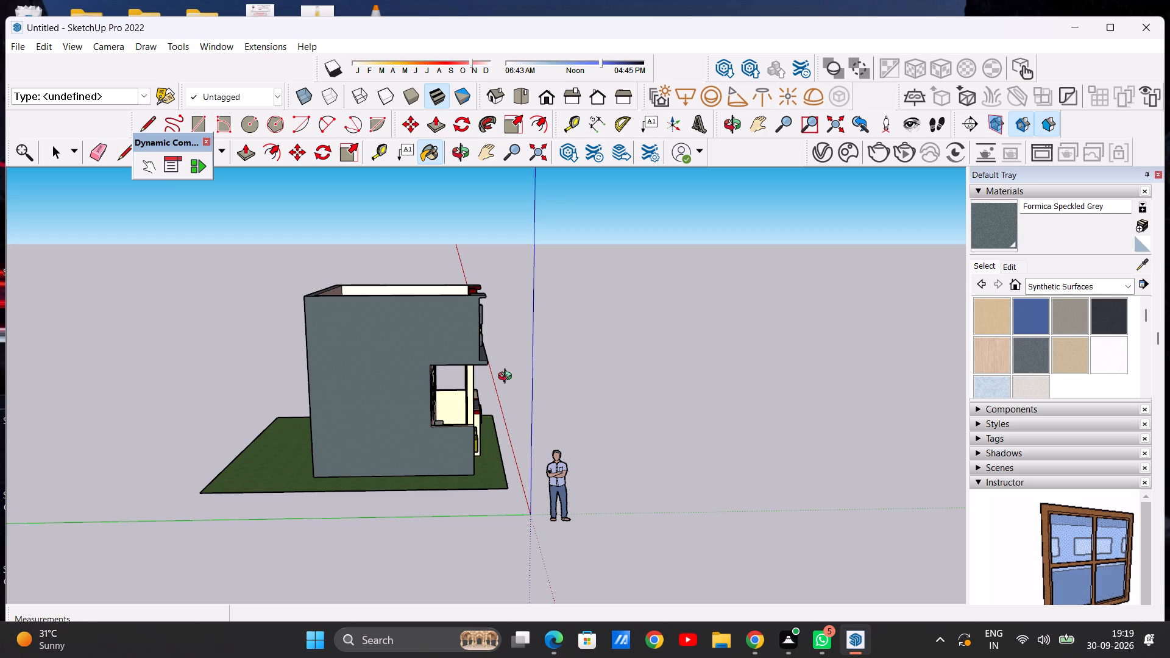
middle_click_drag(508, 378, 131, 358)
middle_click_drag(643, 355, 633, 368)
scroll(561, 331, "up", 12)
left_click(512, 348)
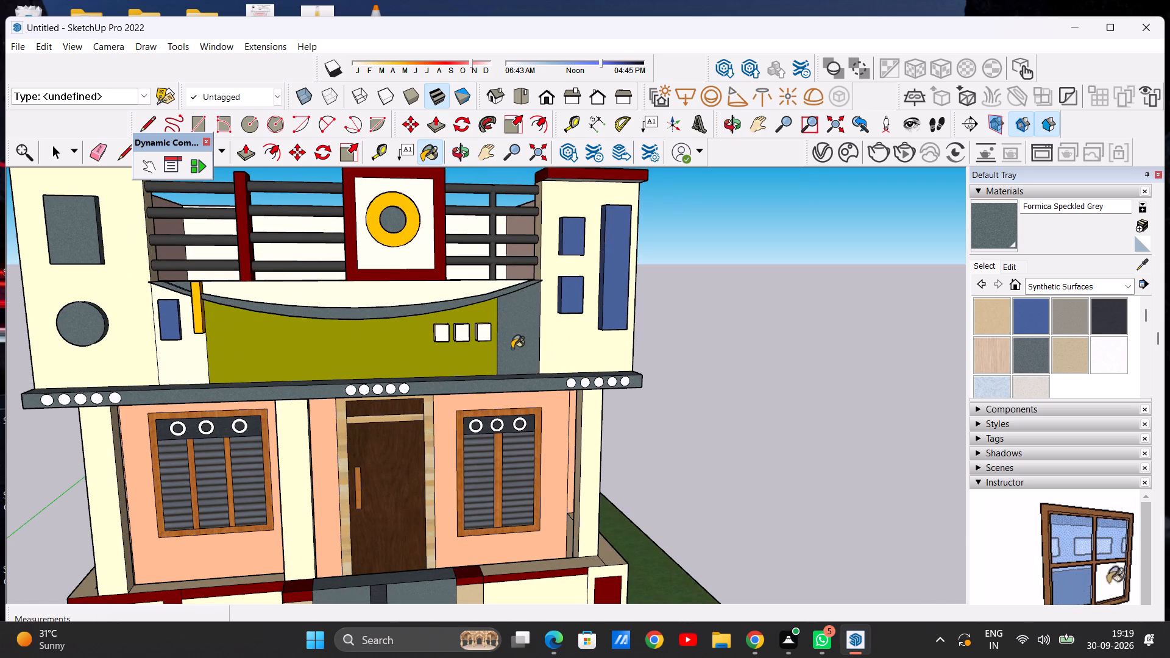
Undo the last paint on the narrow front facade section beside the olive panel.
key("ctrl+z")
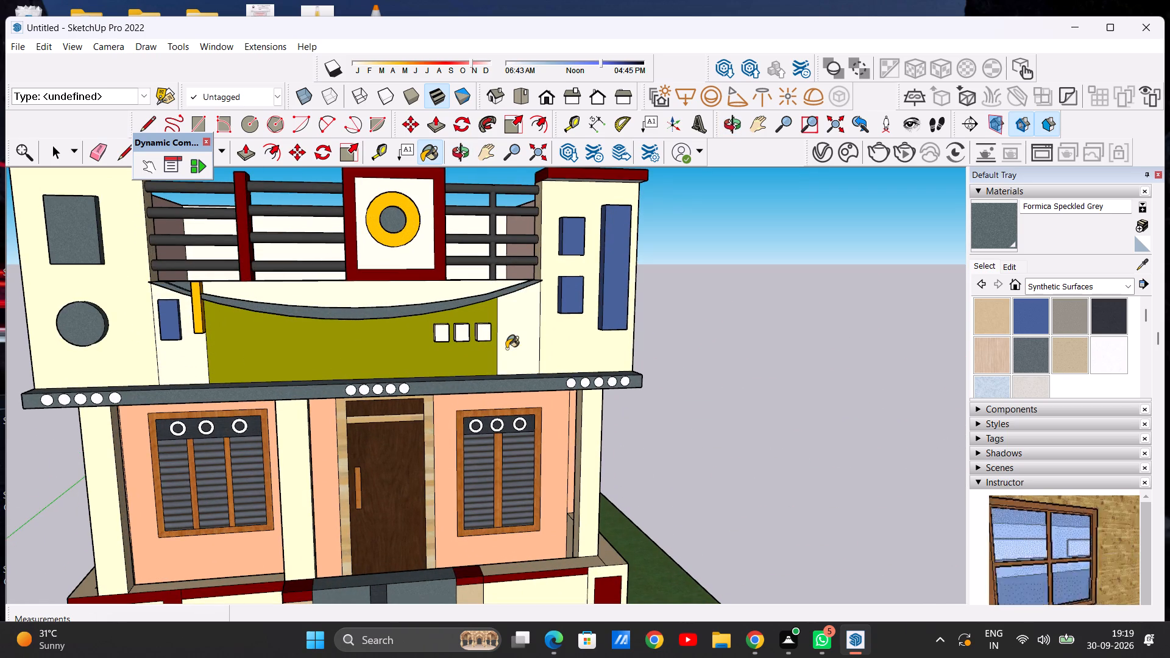
key("space")
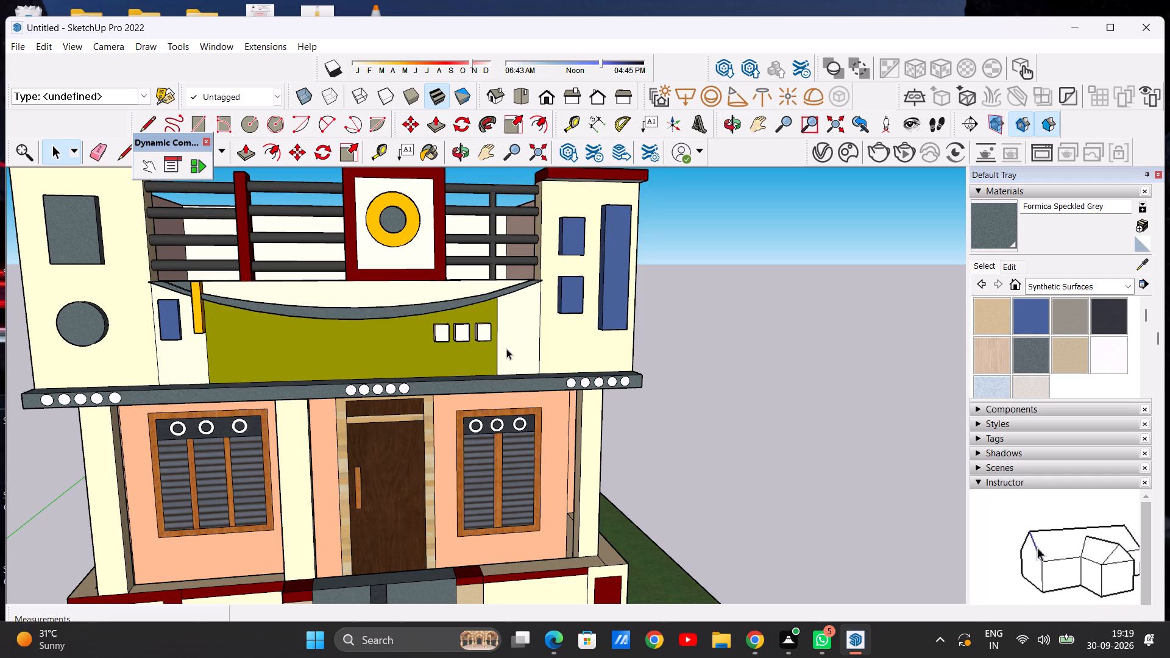
Examine the first-floor windows, door and porch columns on the front facade up close.
scroll(499, 331, "down", 9)
scroll(385, 369, "up", 14)
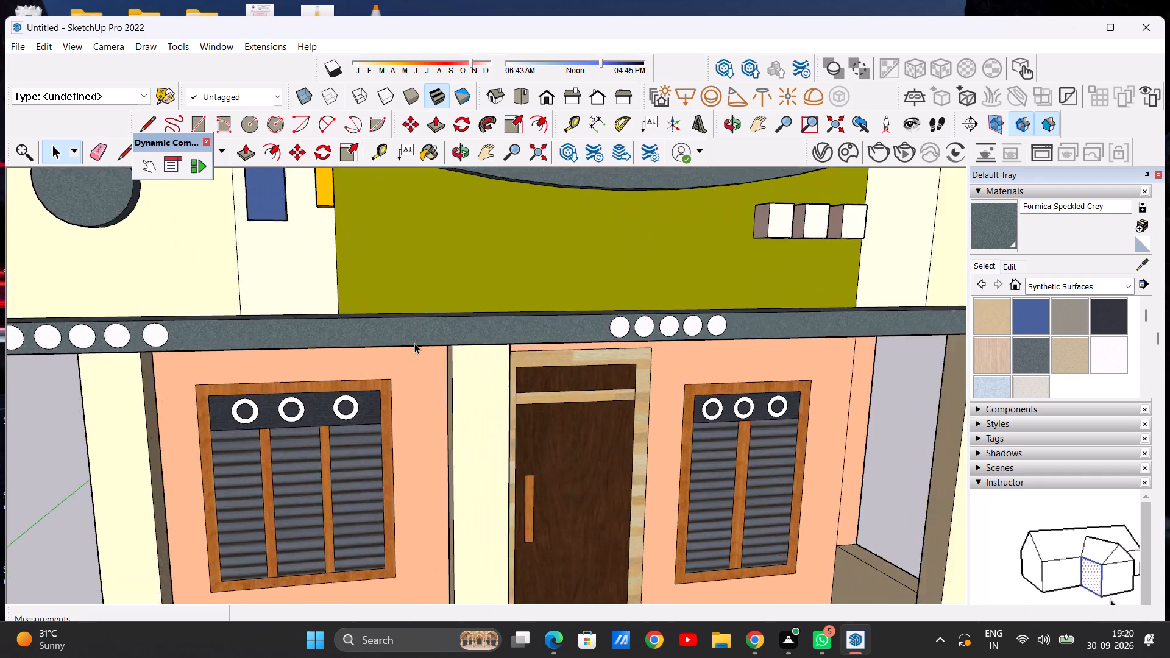
scroll(414, 343, "up", 2)
scroll(523, 366, "down", 13)
scroll(412, 377, "up", 8)
scroll(460, 399, "up", 5)
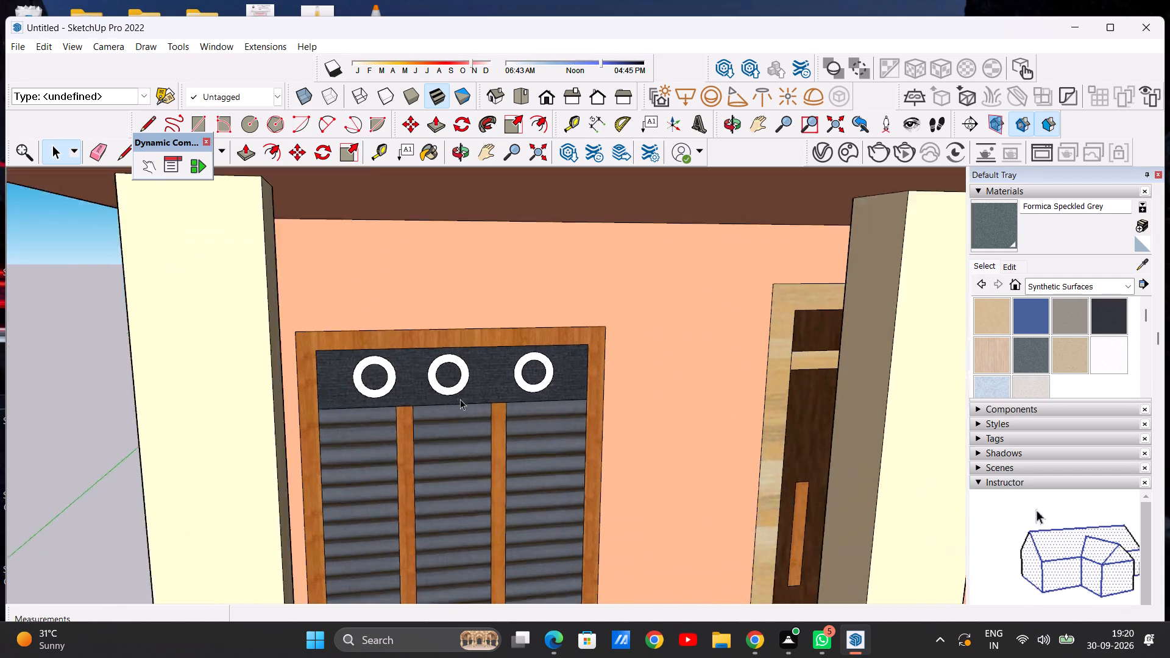
scroll(460, 399, "up", 2)
scroll(460, 389, "down", 4)
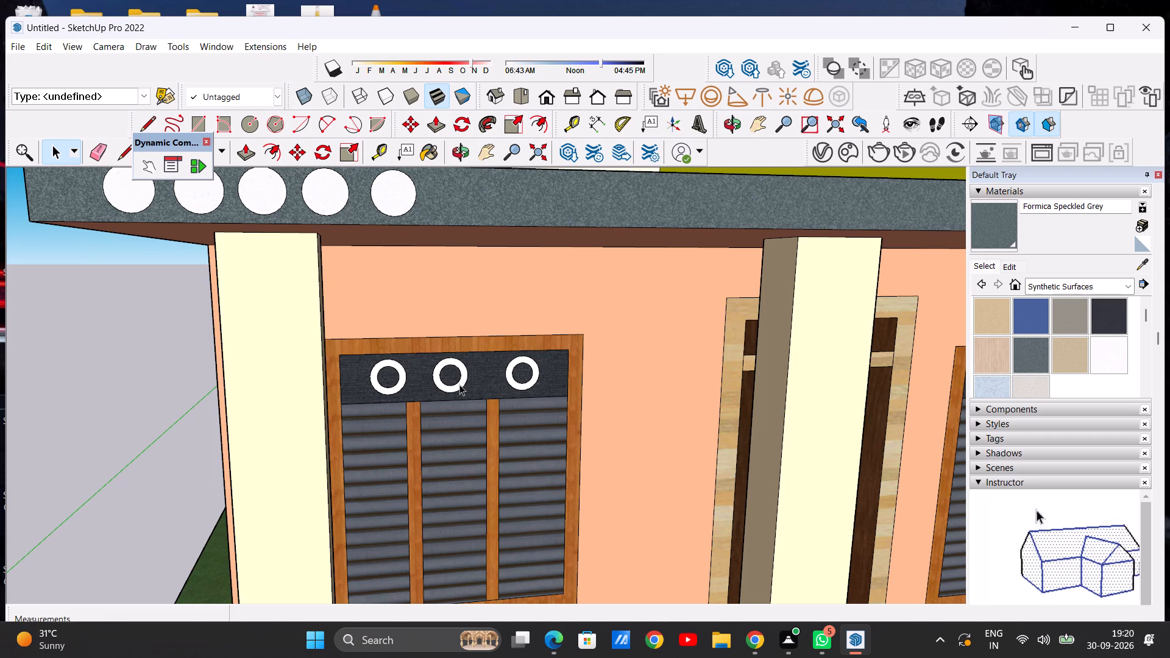
scroll(462, 373, "down", 19)
scroll(561, 372, "up", 7)
Check the finishes on the house's side and rear walls, and look over the whole front elevation.
middle_click_drag(754, 391, 725, 392)
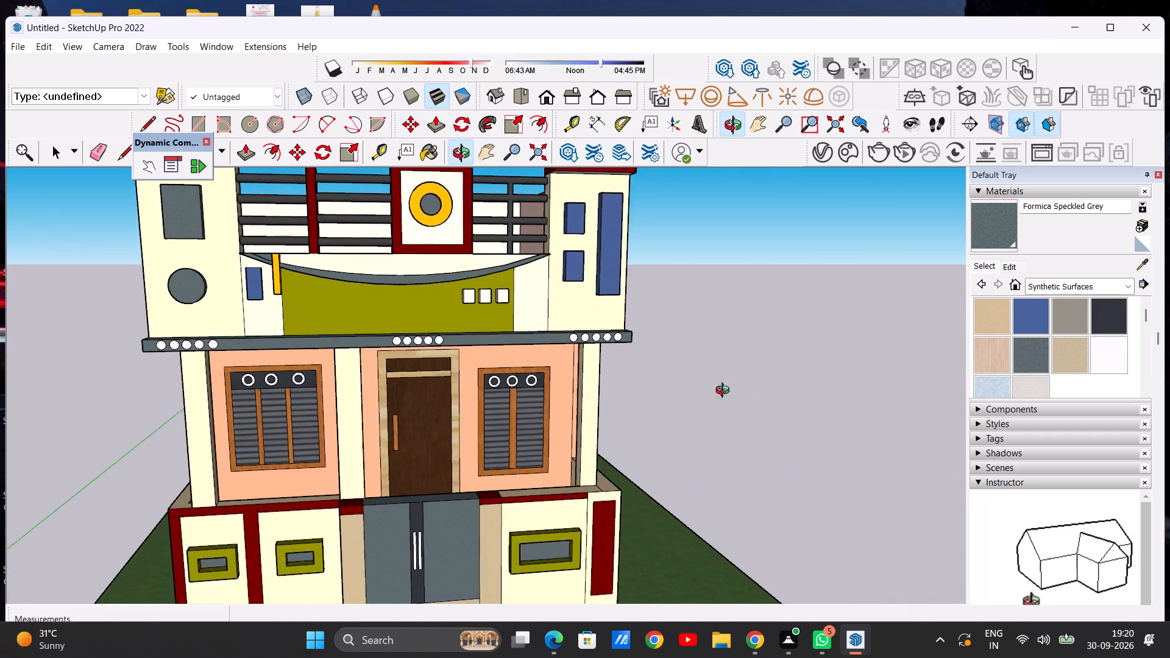
middle_click_drag(725, 392, 475, 383)
middle_click_drag(757, 392, 523, 392)
scroll(544, 392, "down", 8)
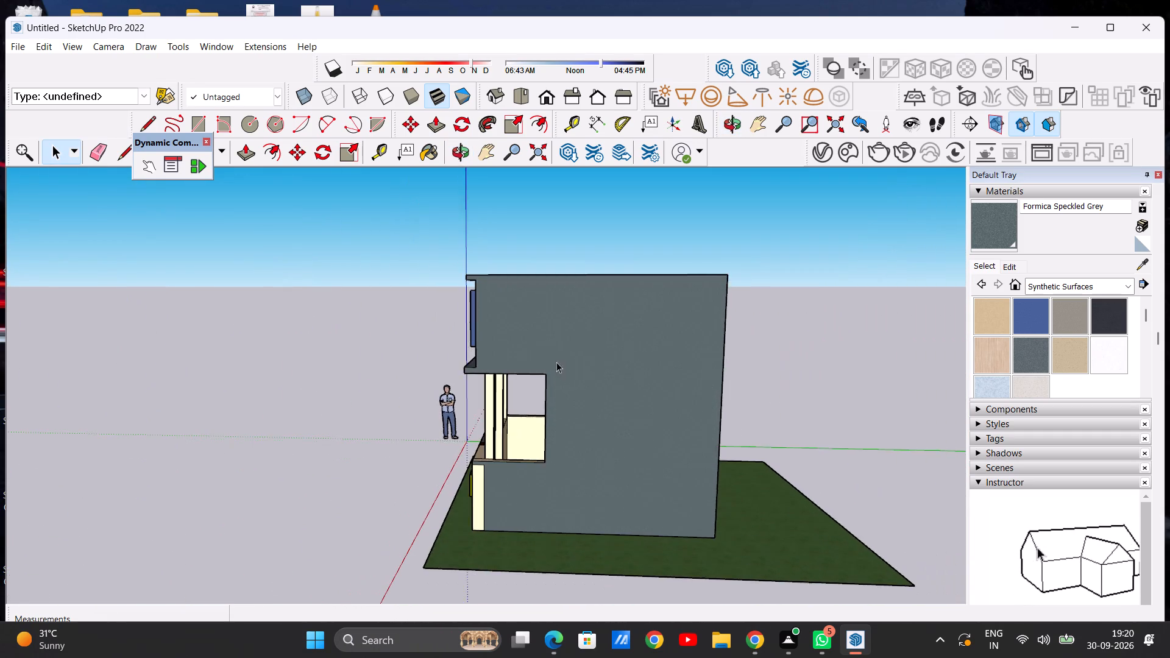
scroll(556, 362, "down", 1)
middle_click_drag(667, 387, 413, 366)
scroll(434, 364, "down", 1)
scroll(537, 379, "up", 6)
scroll(575, 410, "down", 5)
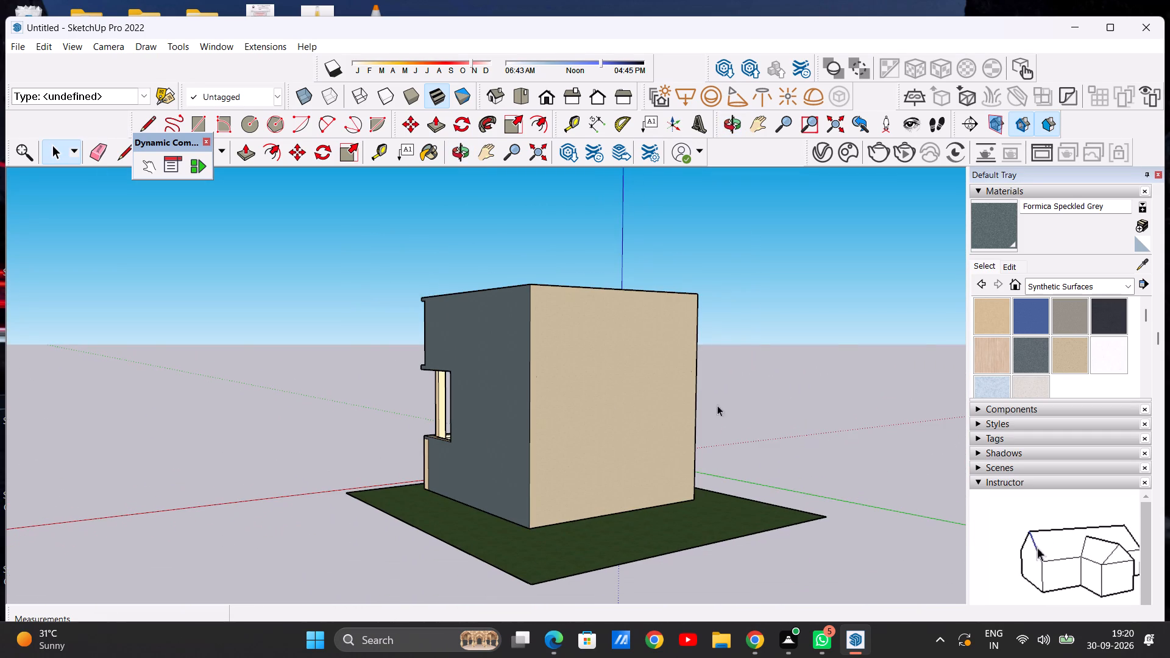
middle_click_drag(1006, 409, 667, 419)
scroll(971, 414, "up", 1)
middle_click_drag(752, 412, 659, 406)
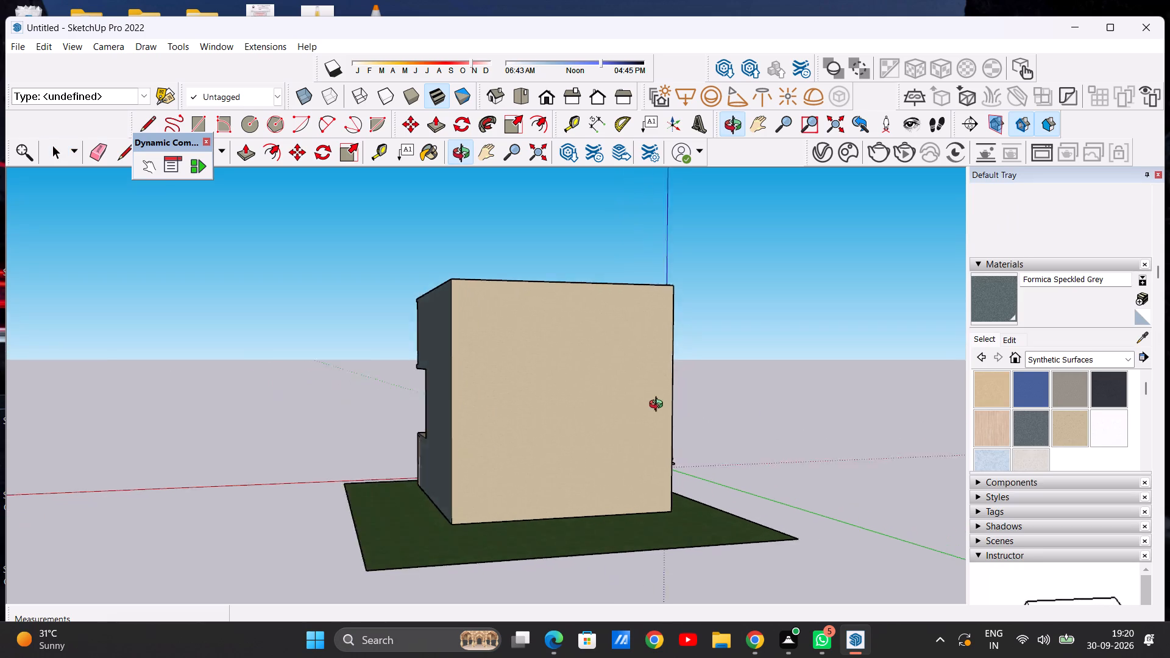
middle_click_drag(659, 406, 653, 402)
scroll(679, 412, "down", 8)
middle_click_drag(622, 387, 573, 372)
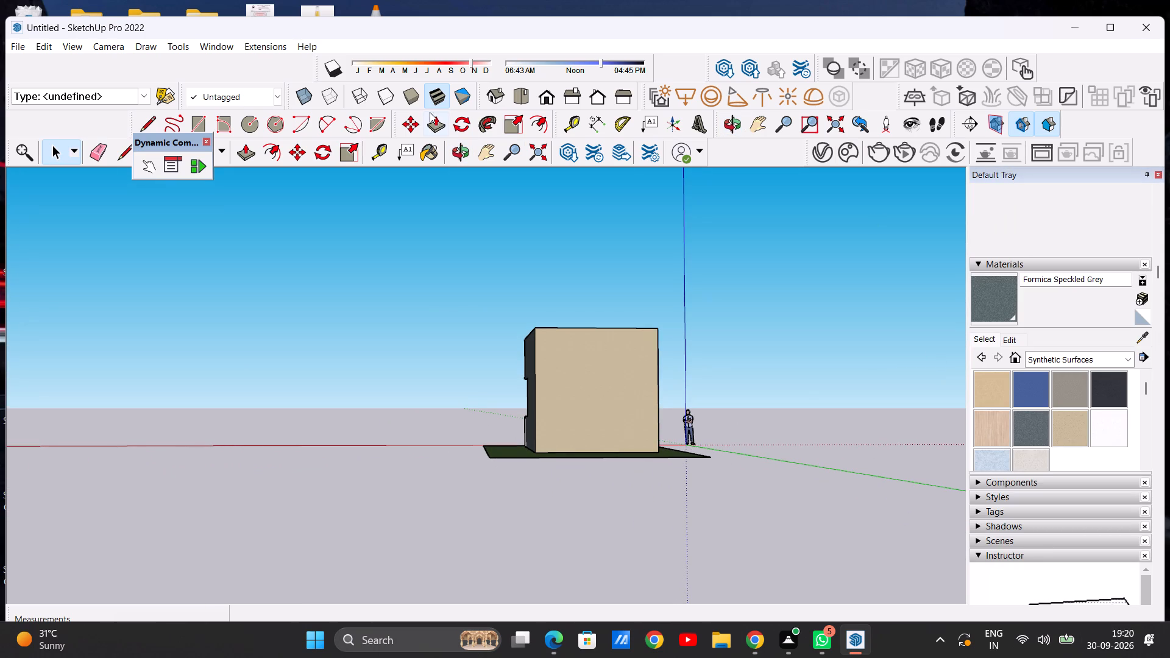
left_click(551, 94)
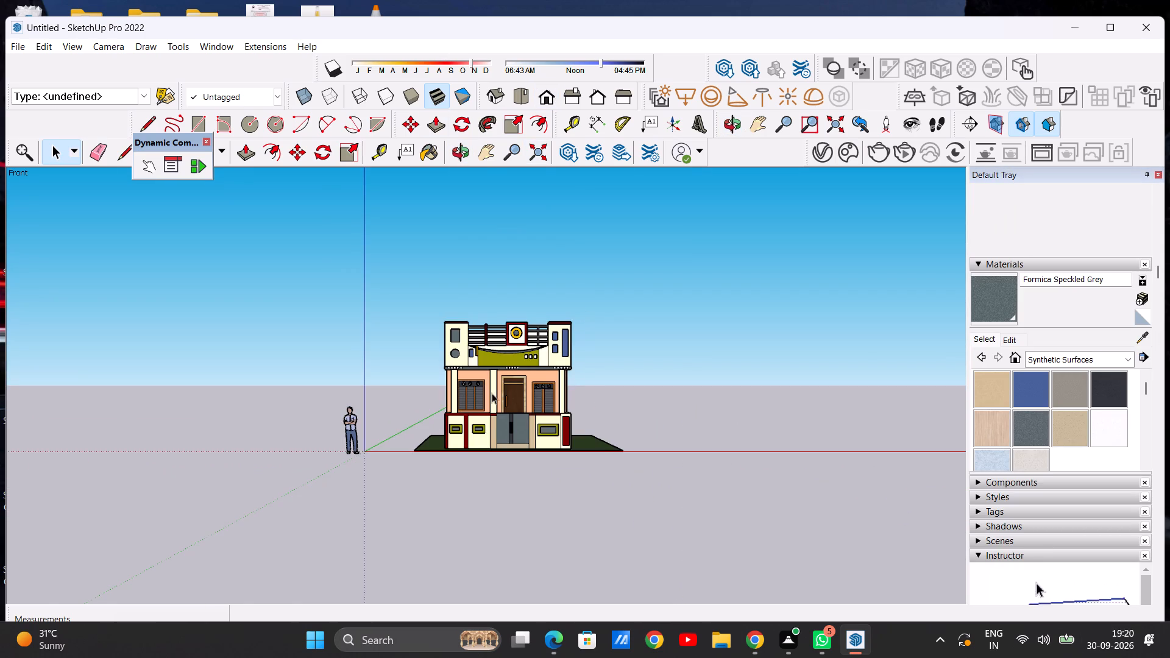
scroll(492, 393, "up", 12)
scroll(369, 350, "down", 7)
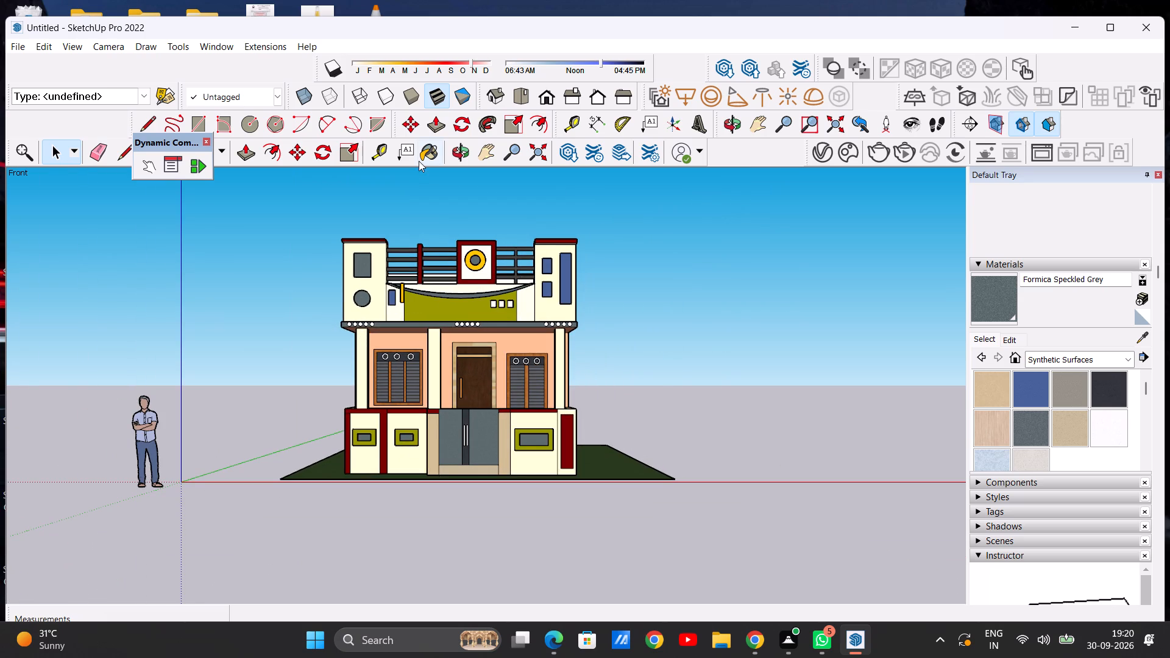
scroll(606, 343, "up", 7)
scroll(569, 314, "down", 7)
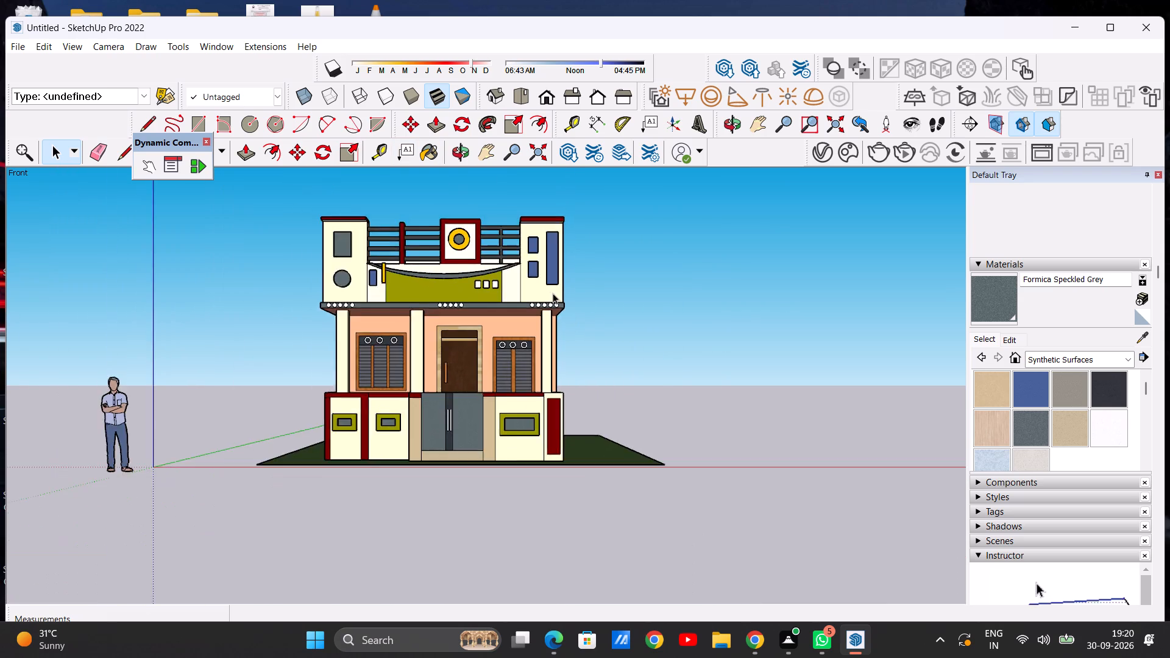
scroll(553, 293, "down", 6)
Paint both white vertical handle bars on the front gate with Formica Beige from Synthetic Surfaces.
middle_click_drag(447, 291, 388, 568)
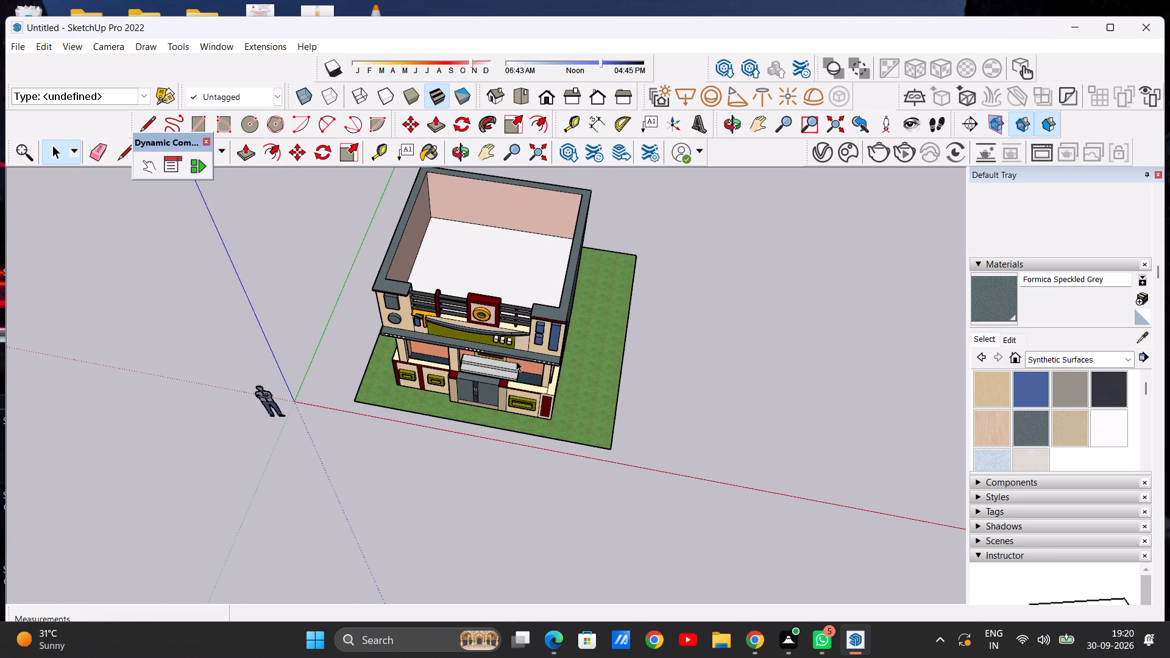
scroll(516, 361, "up", 8)
scroll(377, 347, "up", 20)
scroll(588, 444, "down", 2)
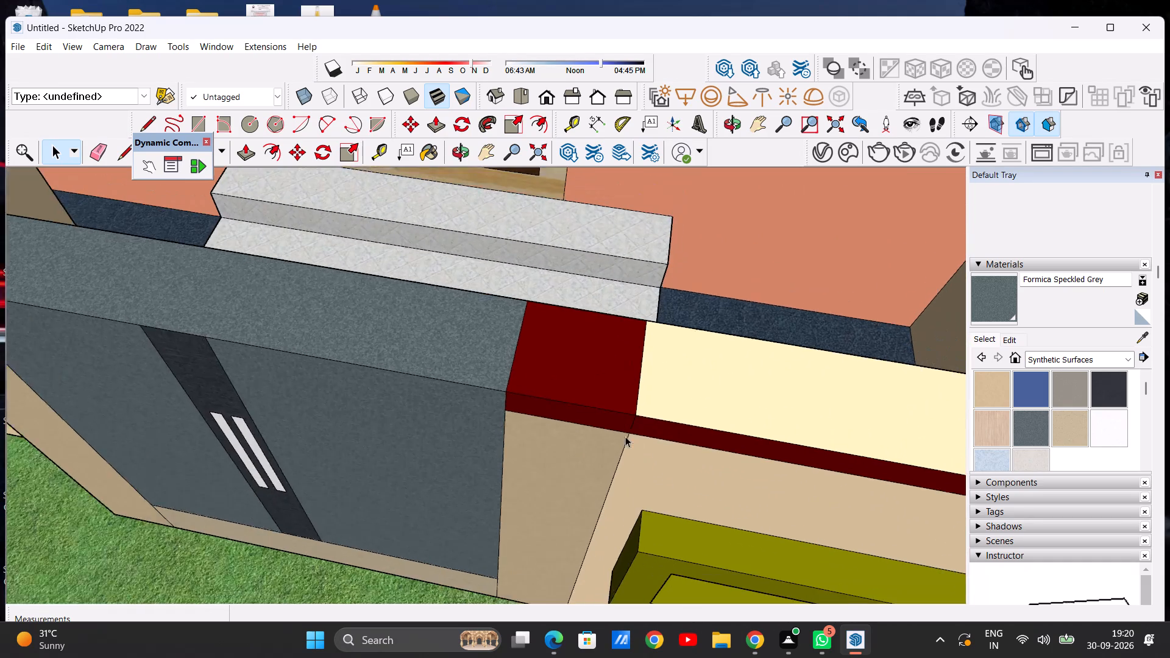
scroll(625, 436, "down", 6)
middle_click_drag(578, 352, 681, 94)
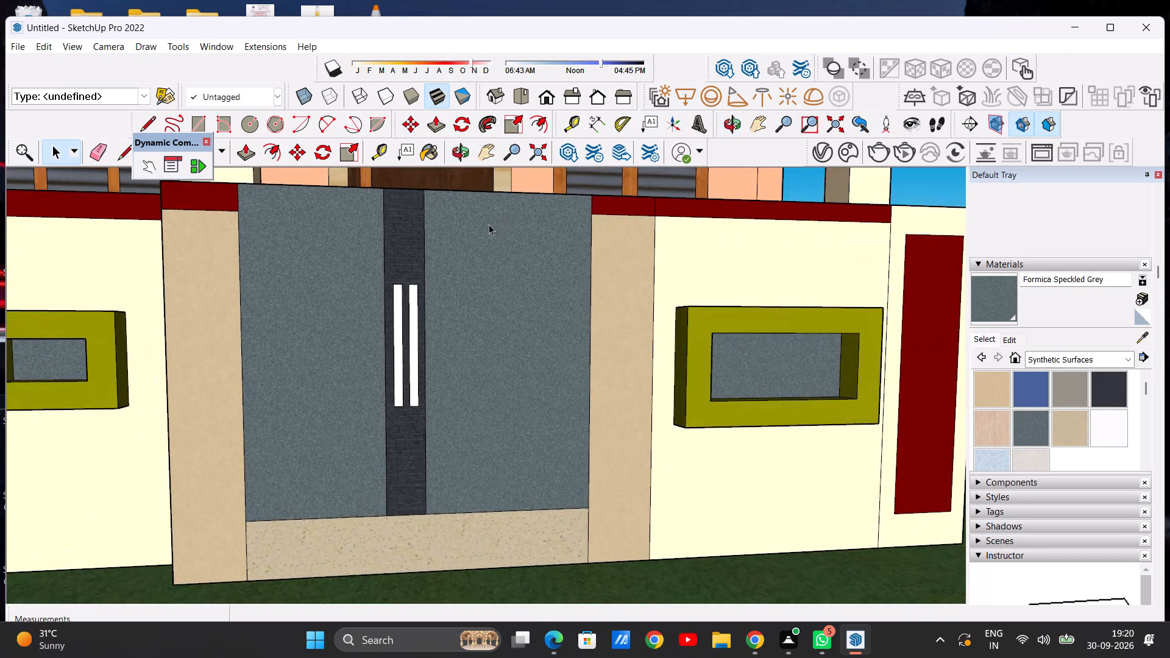
scroll(470, 252, "down", 13)
scroll(431, 291, "up", 20)
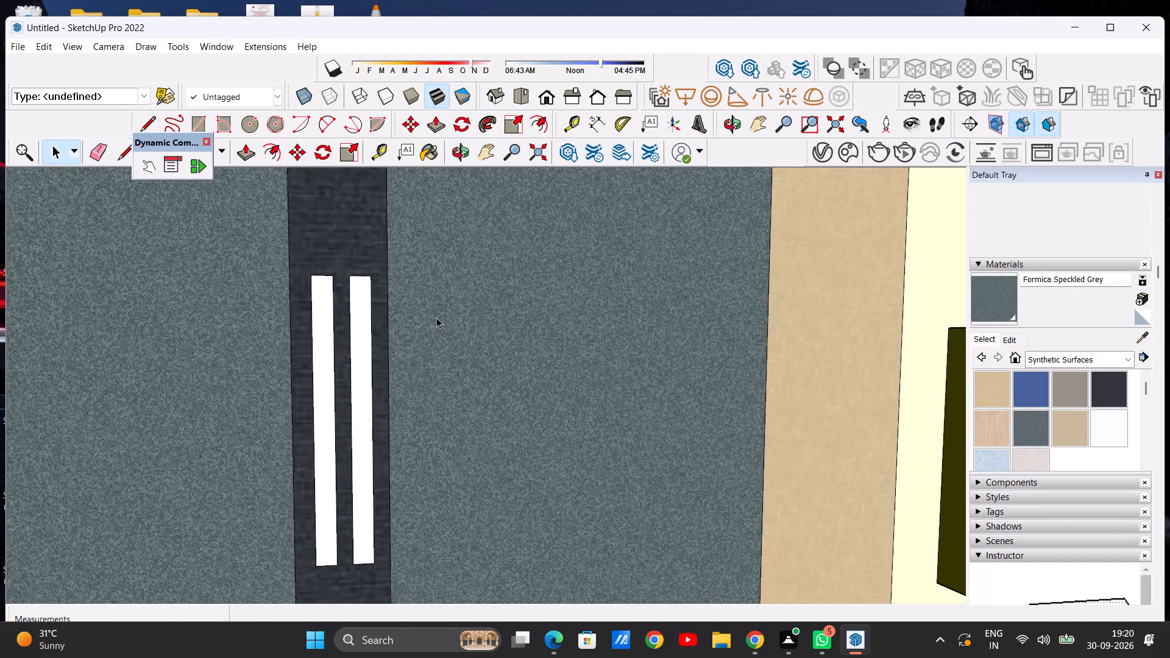
left_click(992, 392)
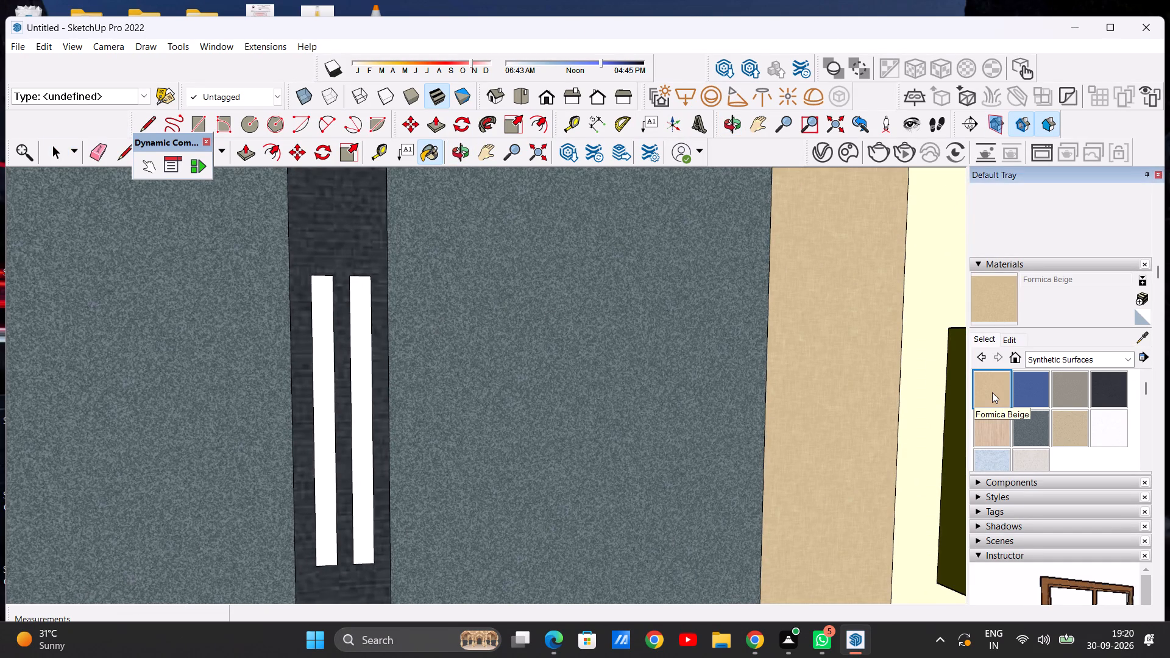
scroll(359, 380, "up", 6)
left_click(370, 370)
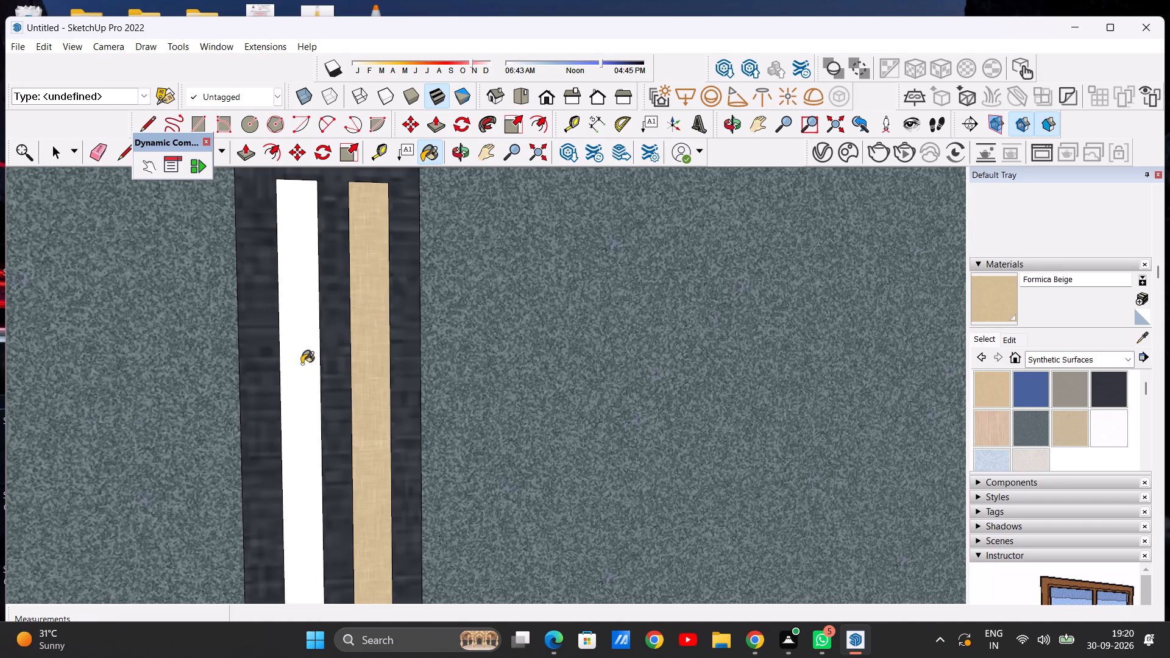
left_click(302, 364)
key("space")
scroll(416, 357, "down", 14)
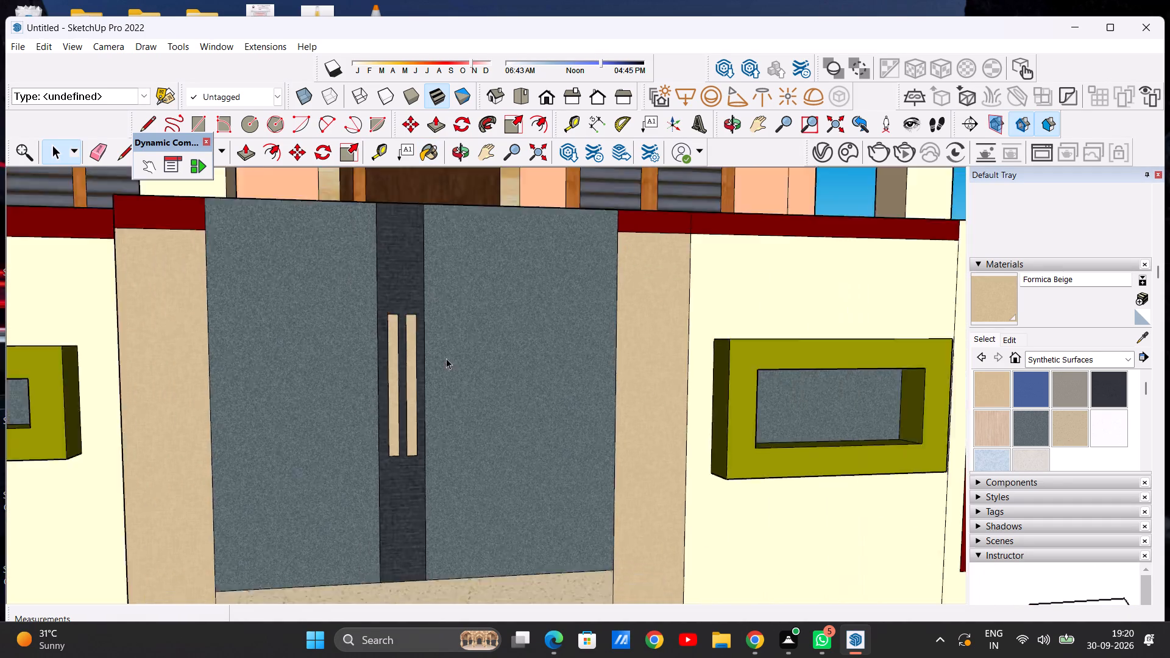
scroll(446, 358, "down", 12)
Paint the narrow unpainted grey strip beside the porch column, at the end of the cream porch wall, with Formica Beige.
scroll(556, 317, "up", 3)
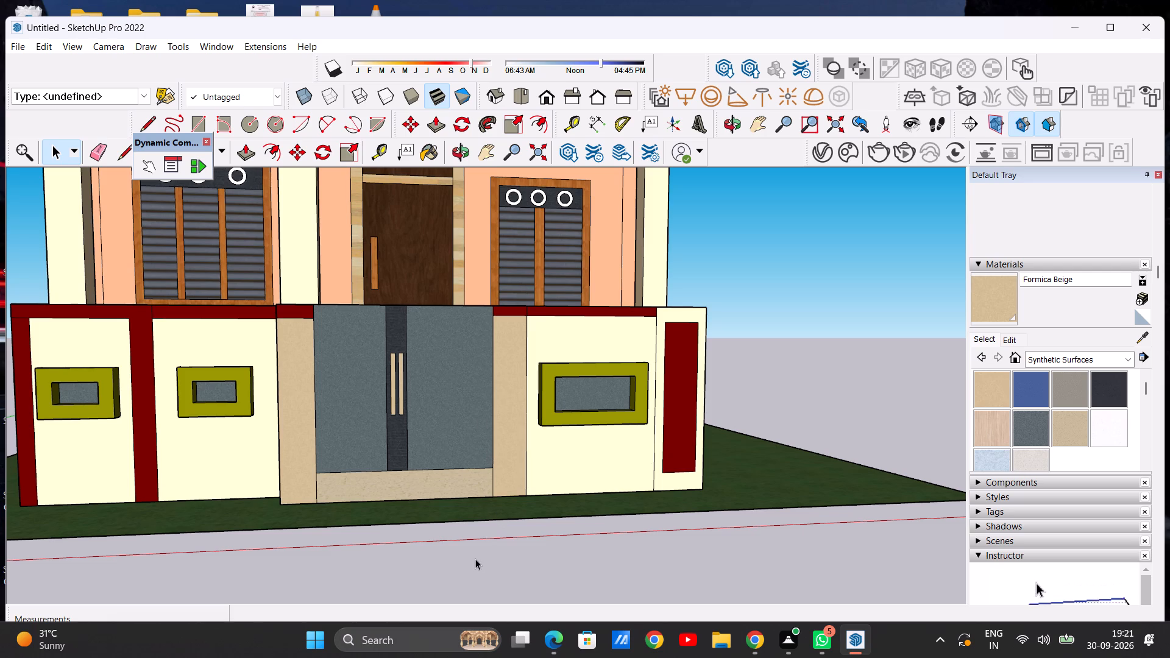
scroll(457, 601, "up", 2)
scroll(520, 344, "down", 12)
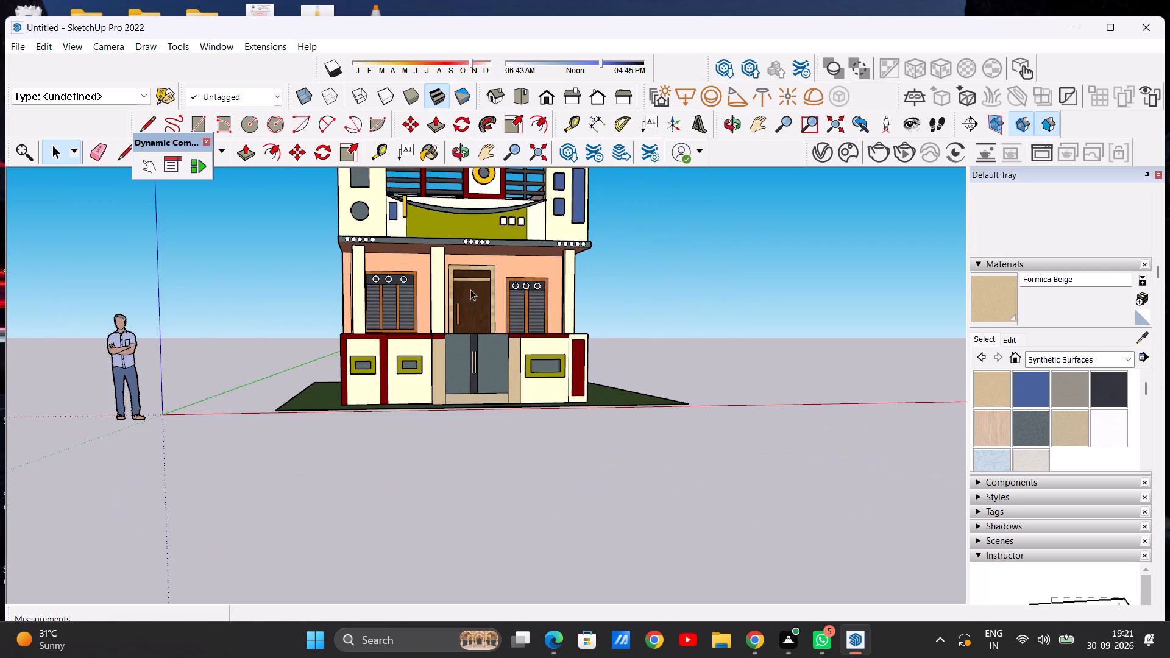
scroll(408, 212, "up", 6)
scroll(416, 268, "down", 5)
scroll(393, 252, "up", 6)
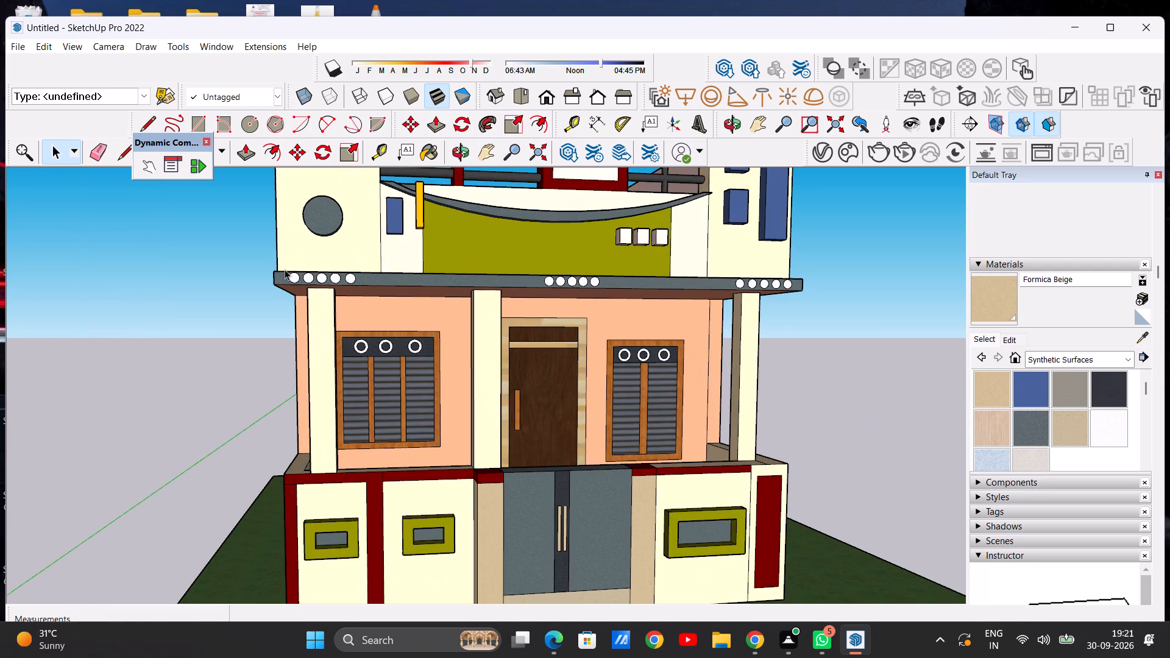
middle_click_drag(291, 280, 711, 295)
middle_click_drag(765, 275, 785, 270)
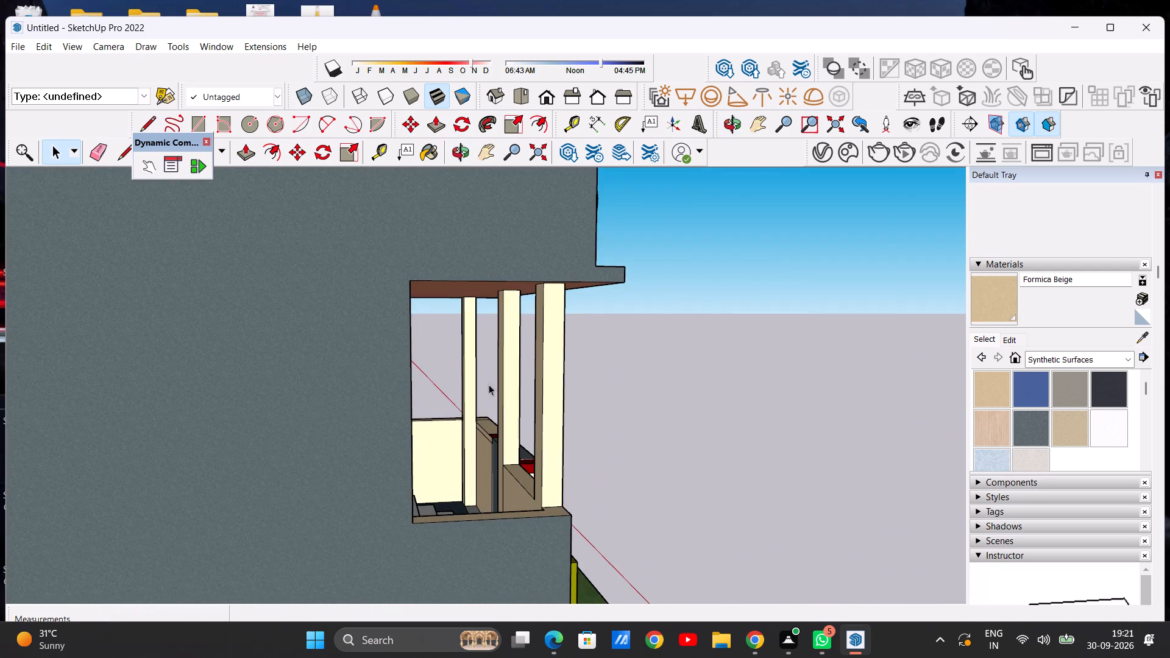
scroll(463, 401, "up", 13)
scroll(529, 409, "down", 2)
middle_click_drag(489, 417, 489, 417)
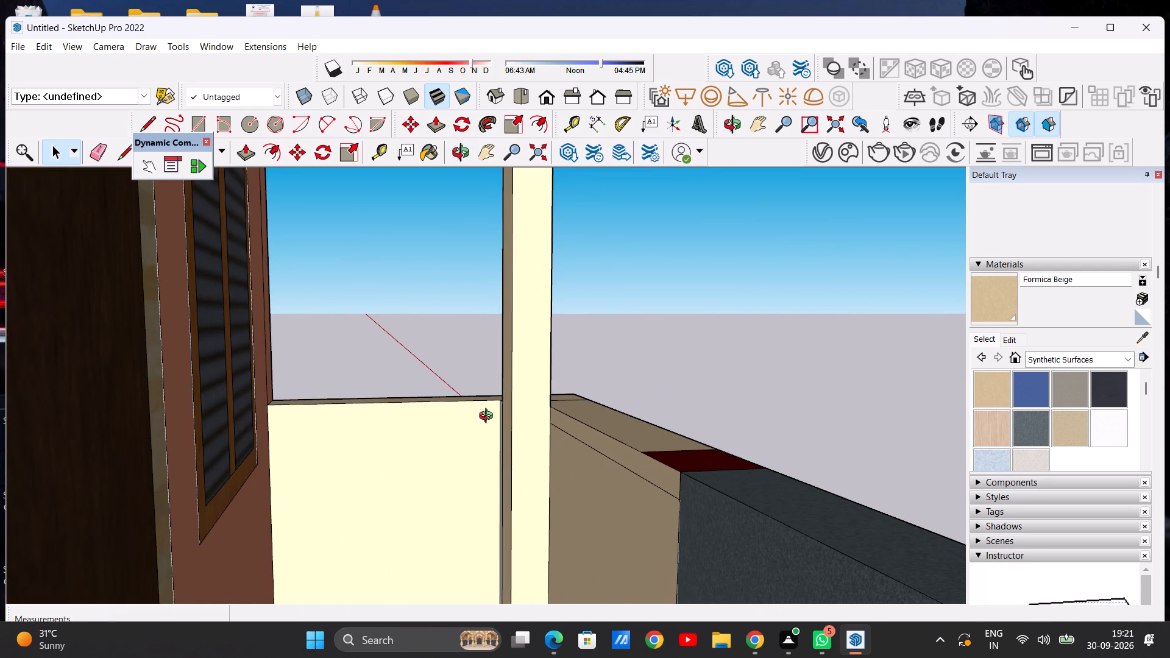
middle_click_drag(489, 417, 463, 515)
scroll(485, 345, "up", 6)
middle_click_drag(483, 431, 538, 378)
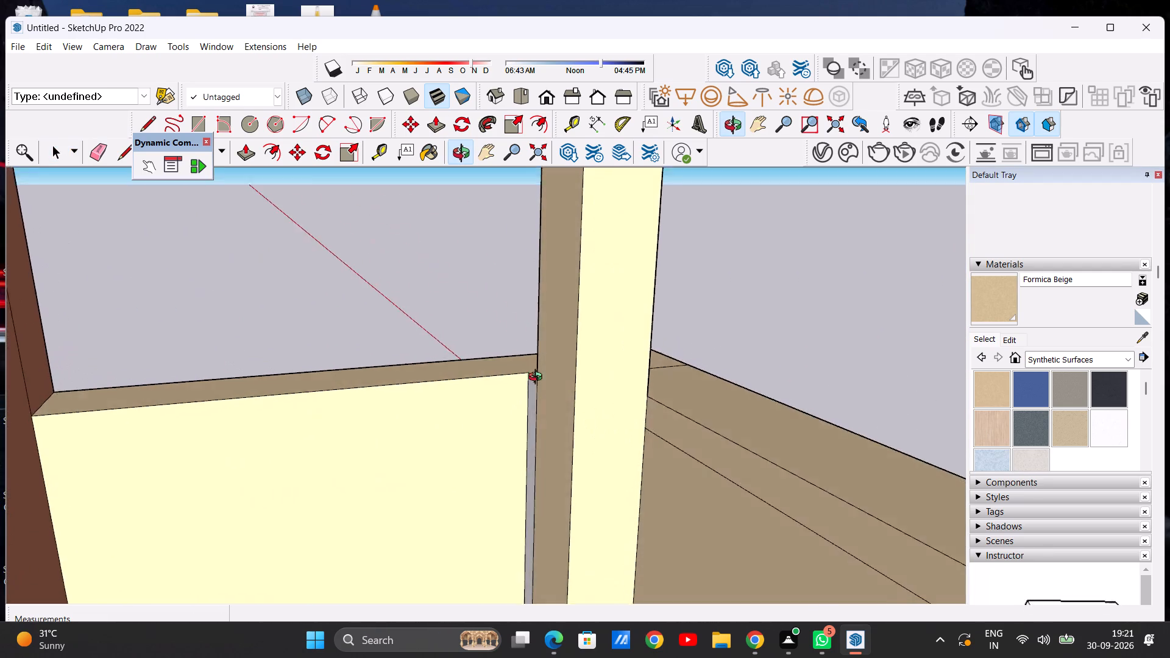
middle_click_drag(538, 378, 479, 383)
middle_click_drag(479, 383, 545, 395)
scroll(517, 406, "up", 6)
left_click(984, 300)
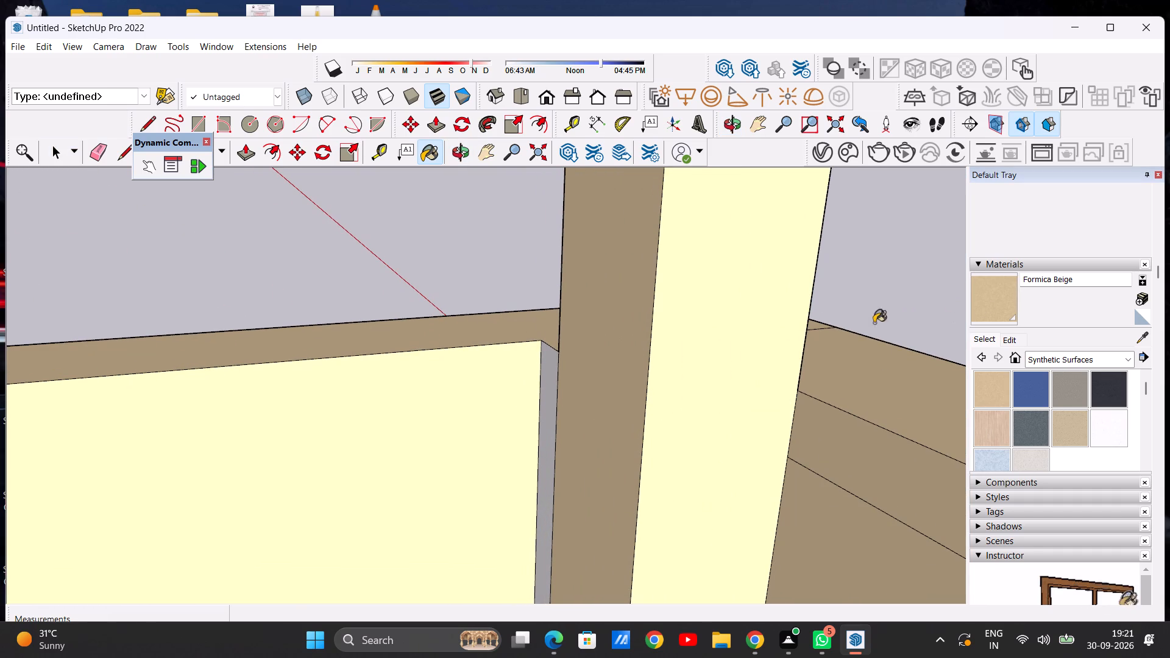
left_click(541, 378)
scroll(552, 381, "up", 7)
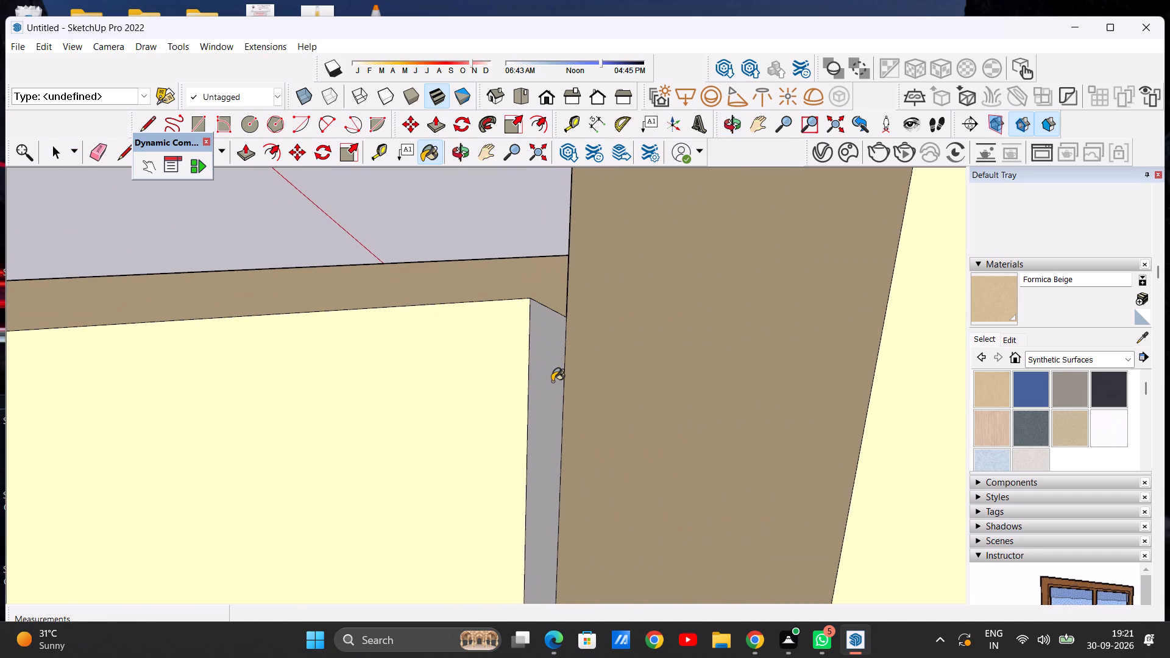
left_click(552, 381)
scroll(541, 379, "down", 20)
scroll(541, 379, "down", 7)
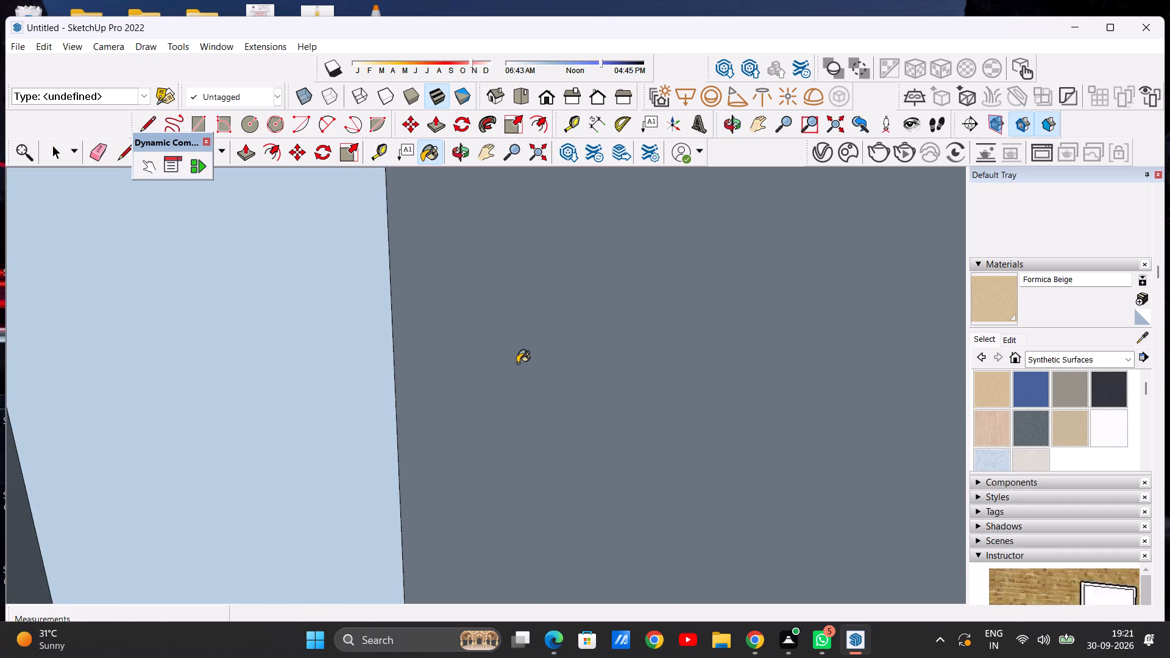
Review the coloured house from the front and from above to check the facade, porch and gate finishes.
scroll(473, 363, "down", 7)
left_click(541, 90)
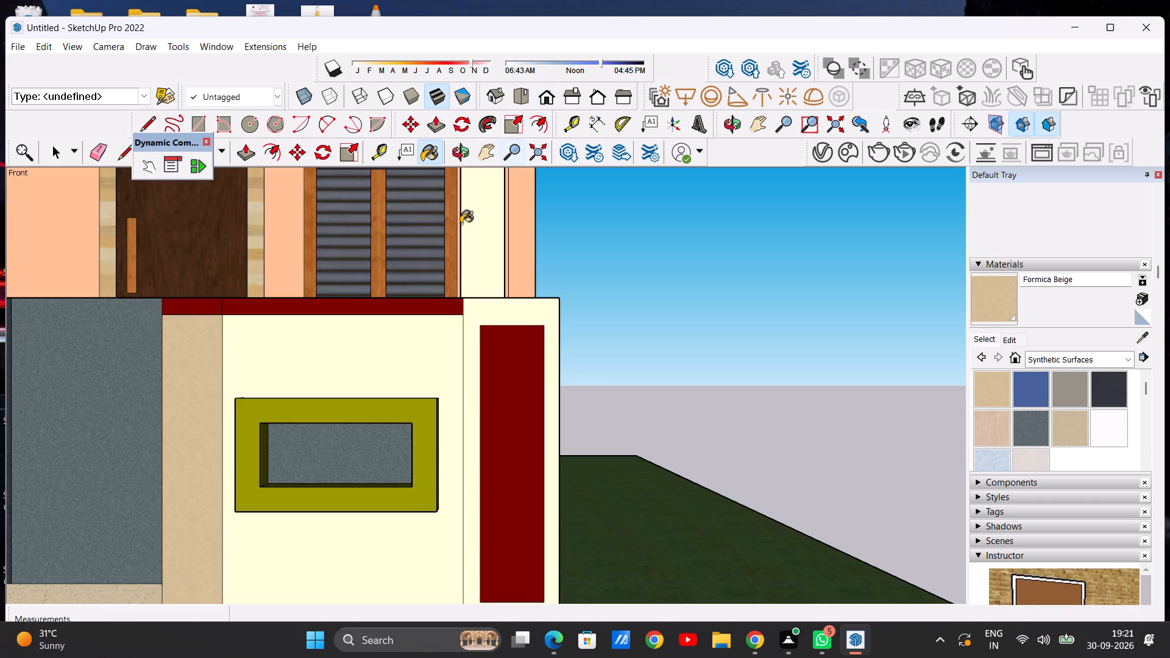
scroll(457, 320, "down", 20)
scroll(457, 320, "down", 1)
scroll(466, 219, "up", 5)
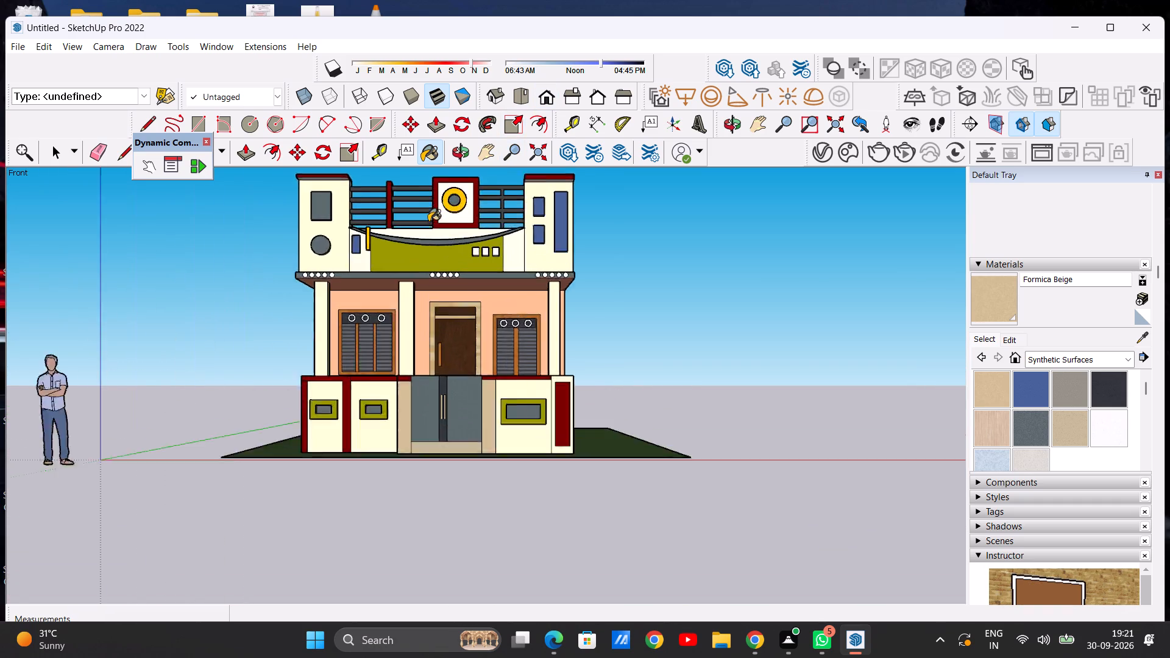
scroll(428, 222, "up", 2)
middle_click_drag(319, 243, 222, 385)
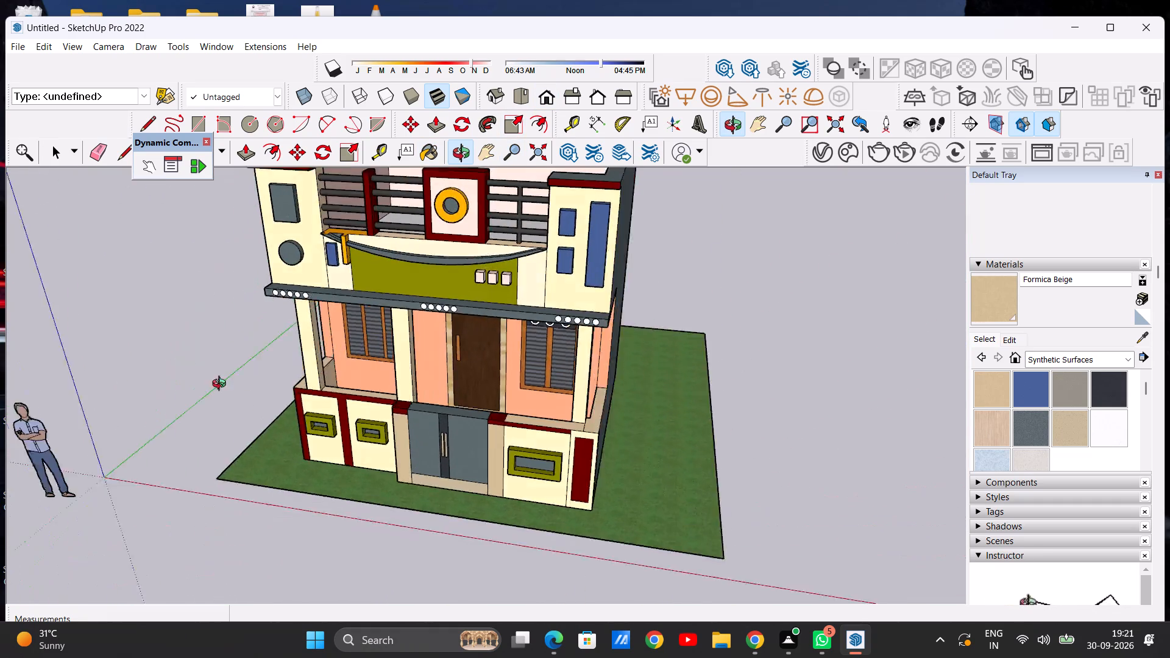
middle_click_drag(222, 385, 376, 389)
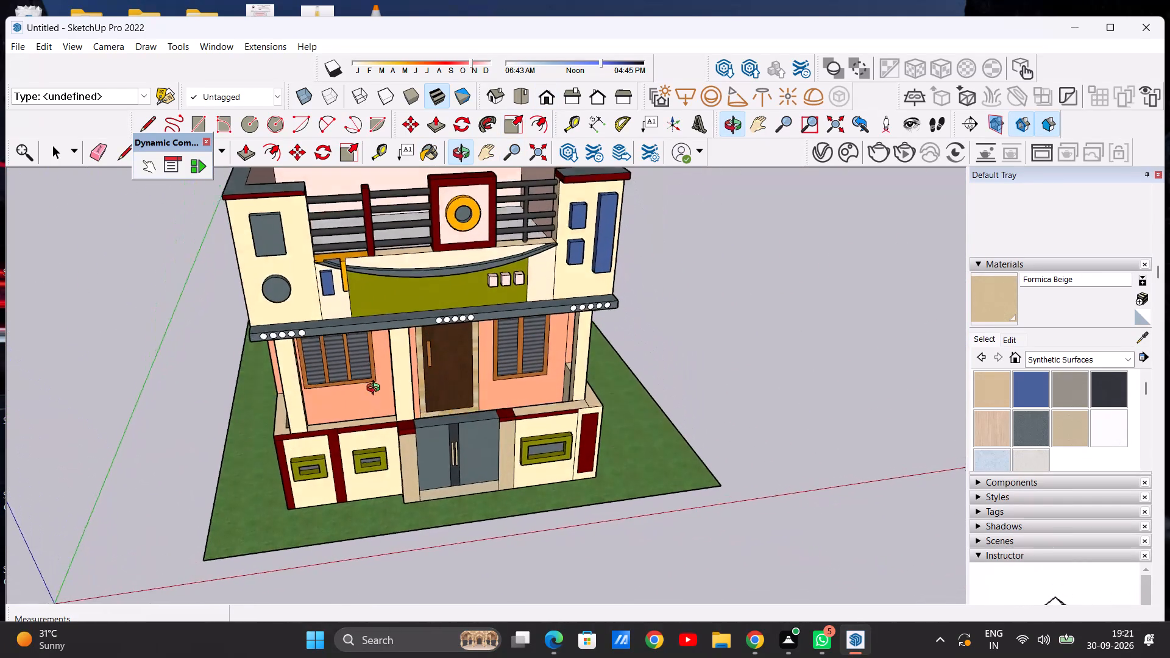
middle_click_drag(376, 389, 376, 387)
middle_click_drag(361, 291, 357, 281)
middle_click_drag(416, 425, 375, 207)
middle_click_drag(399, 350, 387, 498)
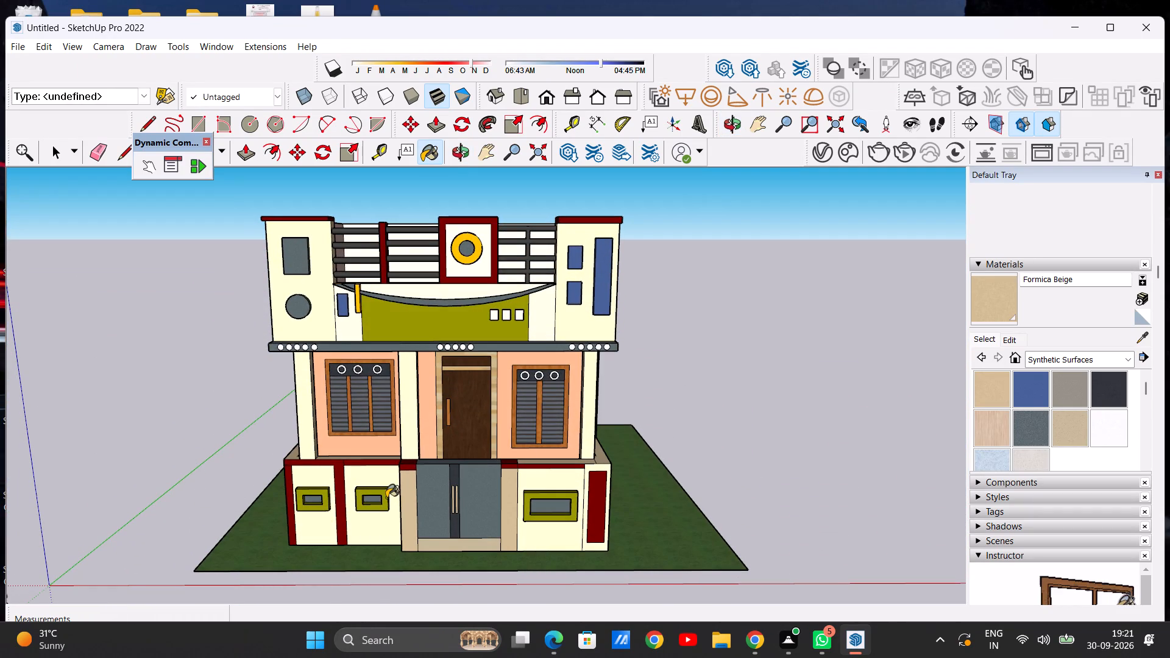
key("space")
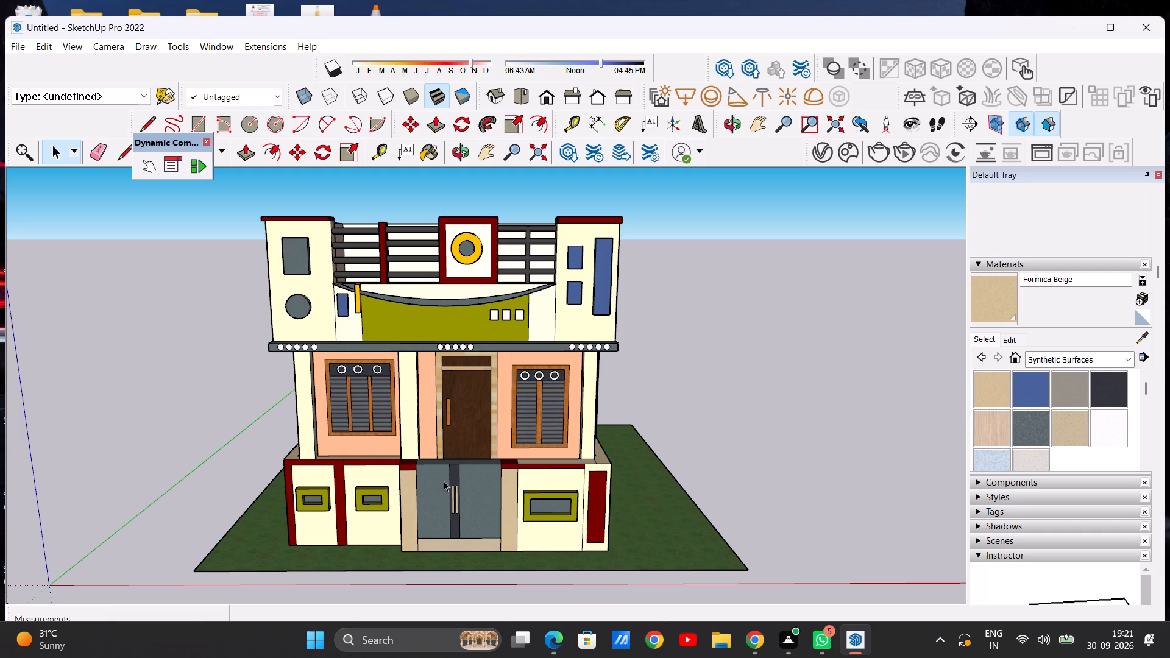
Review the coloured house from the front and from above to check the facade, parapet and gate finishes.
scroll(458, 420, "down", 7)
middle_click_drag(445, 426, 441, 555)
scroll(441, 555, "up", 1)
scroll(448, 443, "up", 7)
middle_click_drag(509, 386, 481, 510)
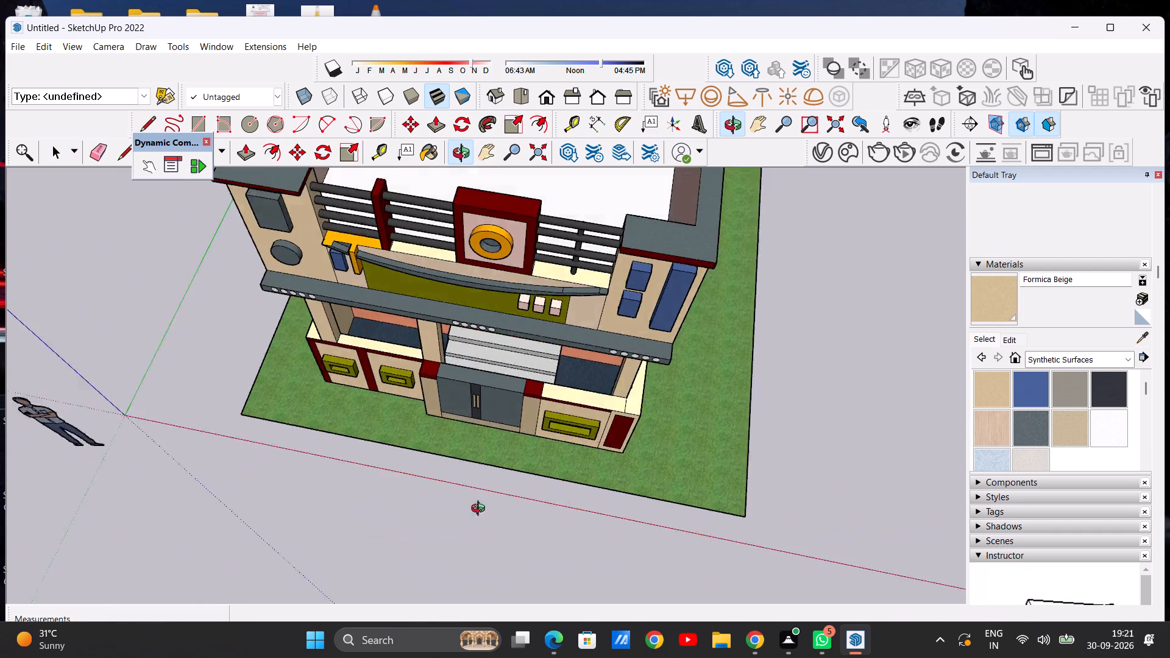
middle_click_drag(481, 510, 530, 304)
scroll(416, 297, "down", 5)
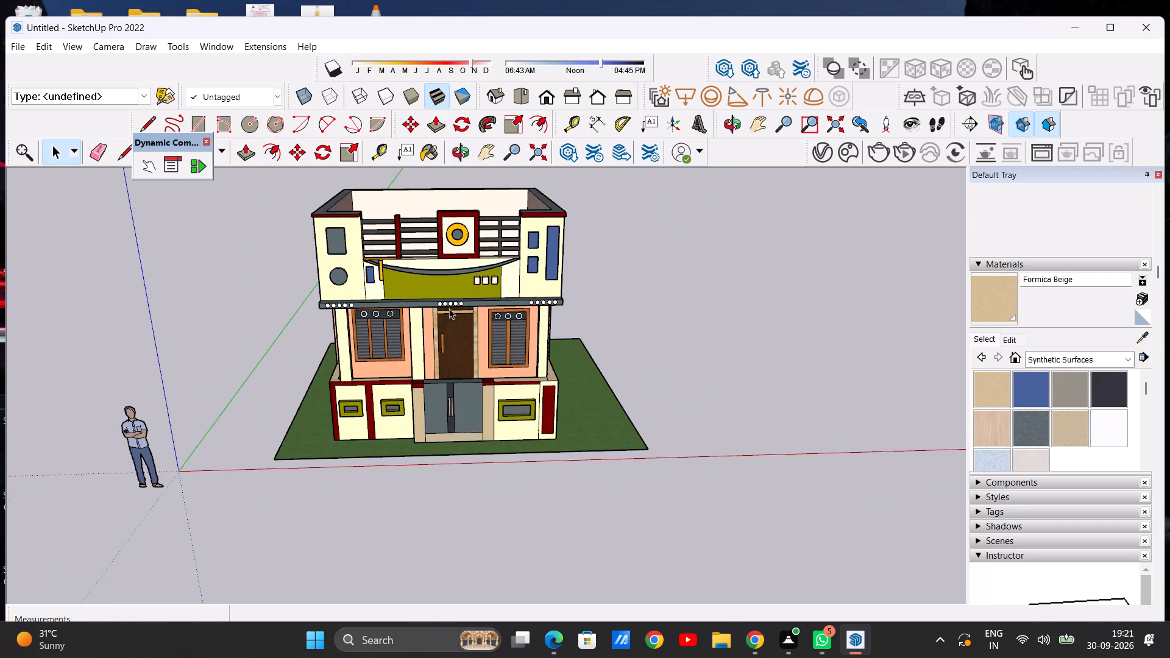
scroll(435, 343, "up", 7)
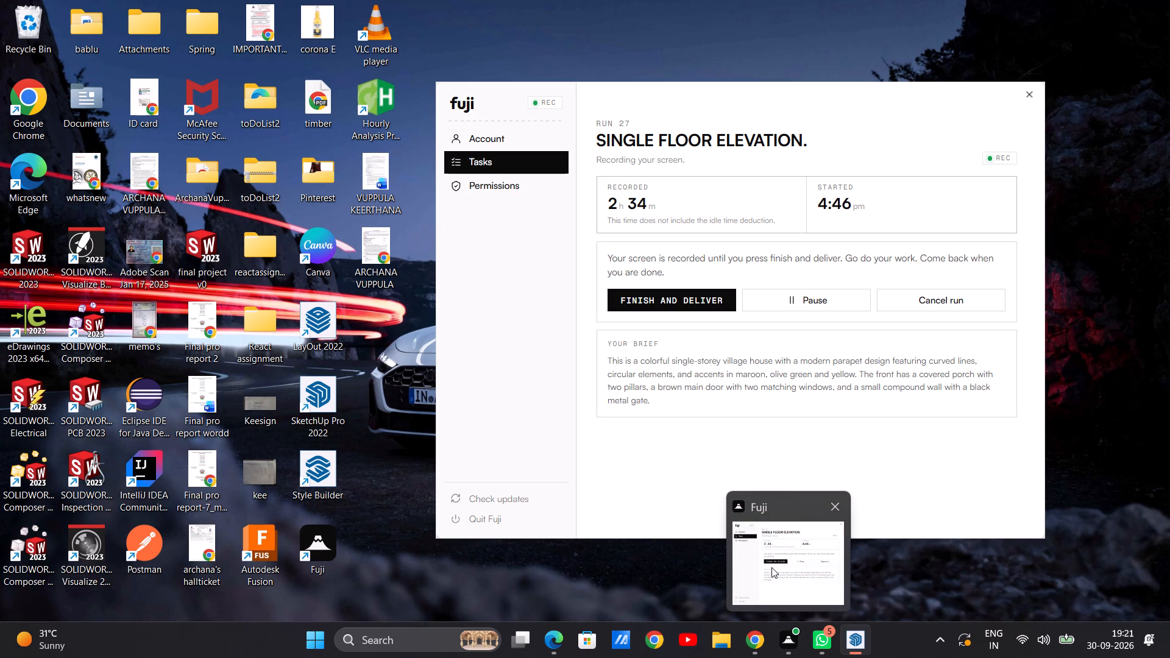
left_click(845, 568)
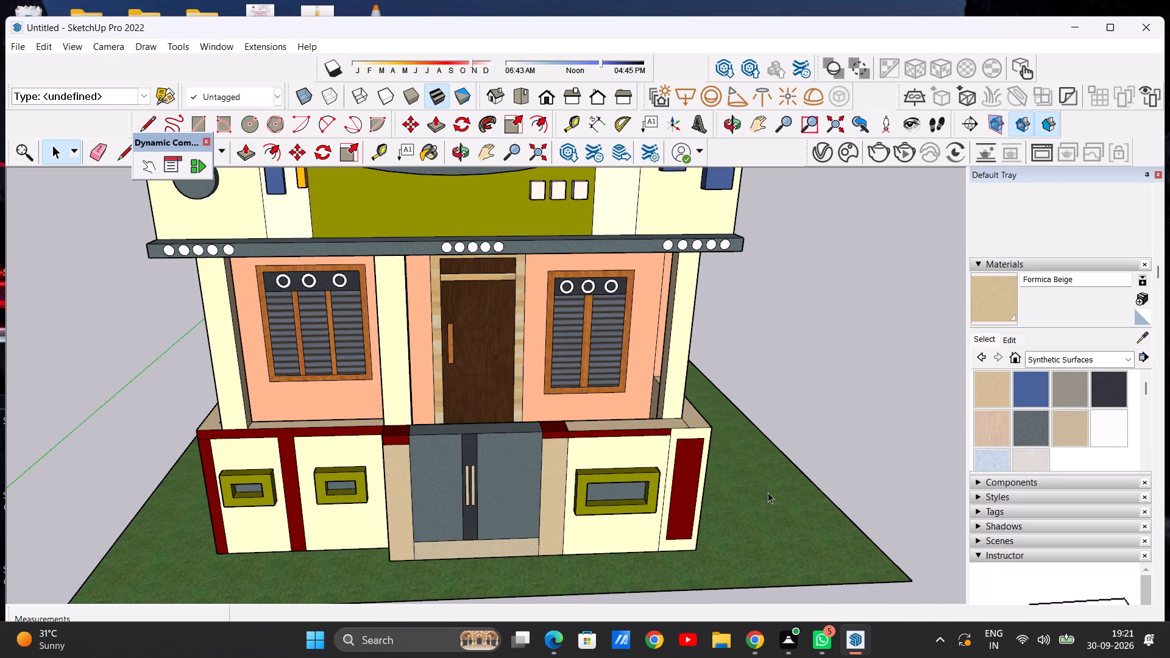
Paint the white terrace floor inside the parapet walls with Formica Speckled Grey from Synthetic Surfaces.
scroll(592, 362, "down", 10)
scroll(643, 311, "up", 8)
middle_click_drag(780, 341, 336, 517)
scroll(433, 316, "up", 1)
scroll(501, 364, "down", 5)
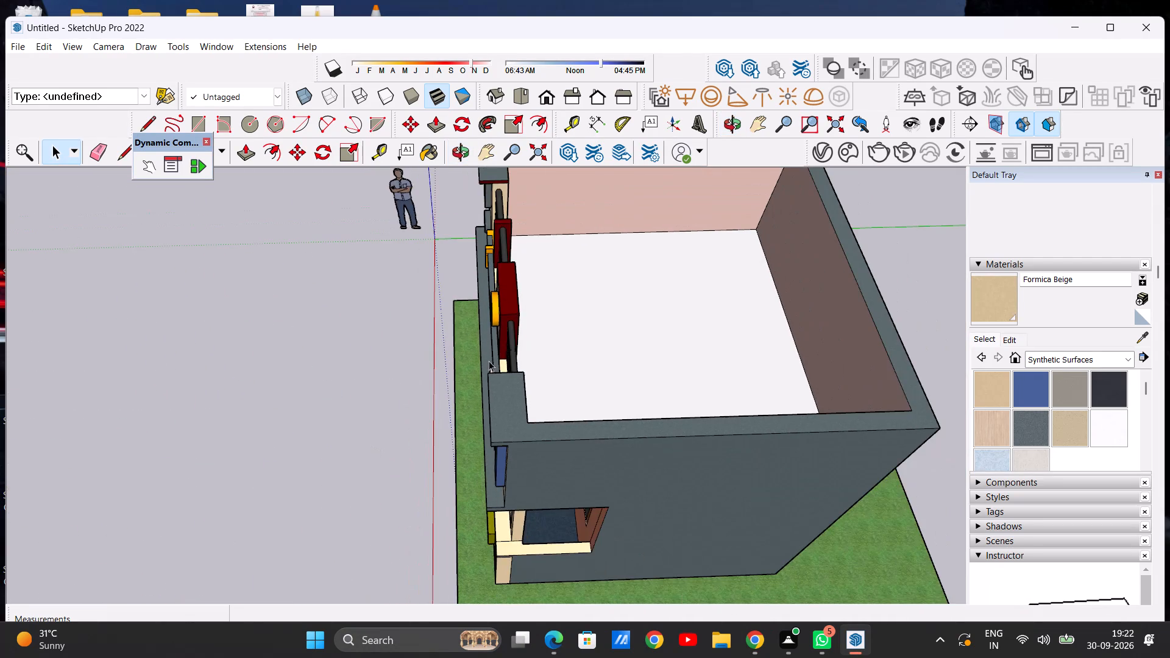
scroll(735, 336, "up", 6)
left_click(1034, 427)
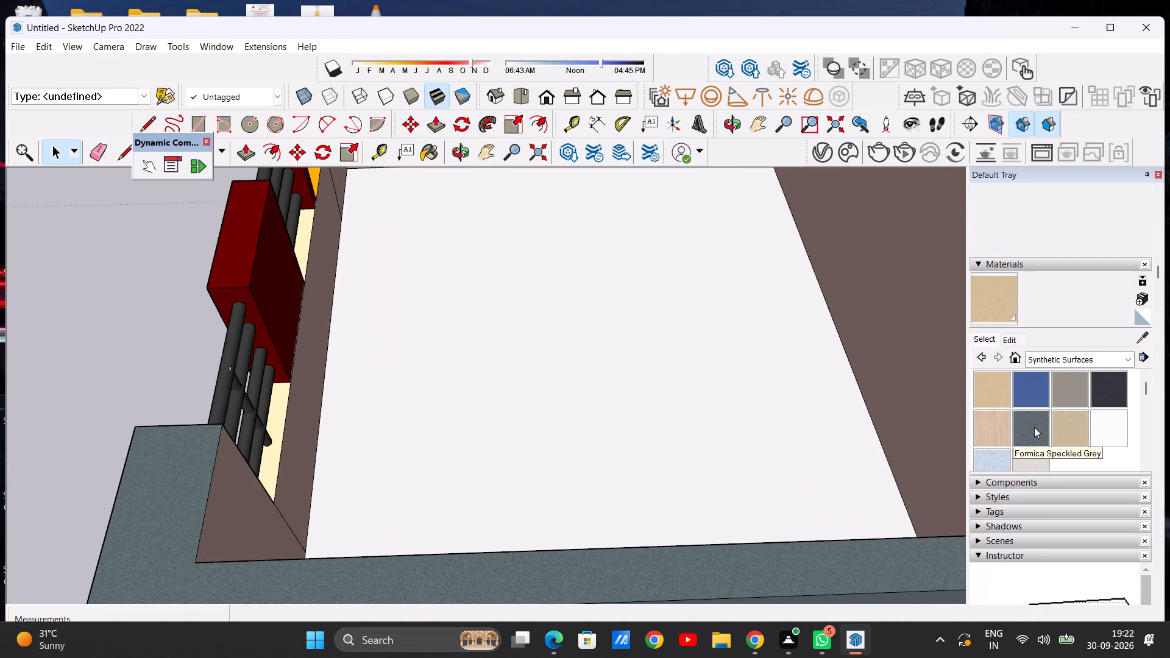
left_click(627, 429)
key("space")
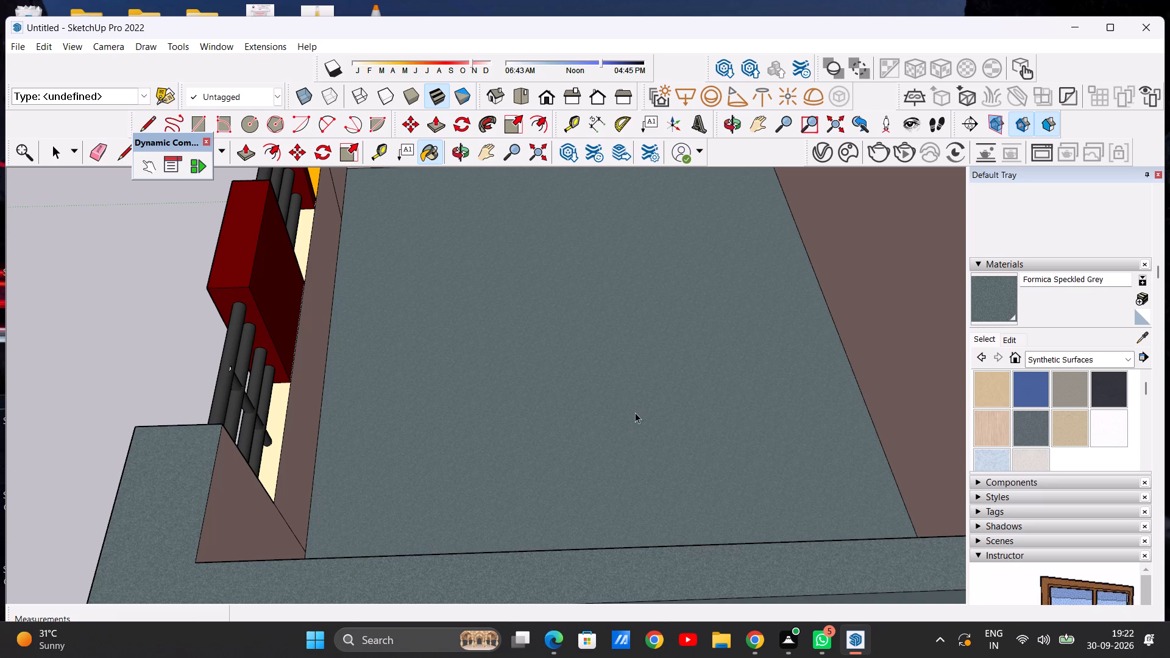
Inspect the front corner, the grey side wall and the porch interior for remaining unfinished surfaces.
scroll(640, 384, "down", 13)
middle_click_drag(506, 397, 786, 282)
middle_click_drag(562, 384, 576, 361)
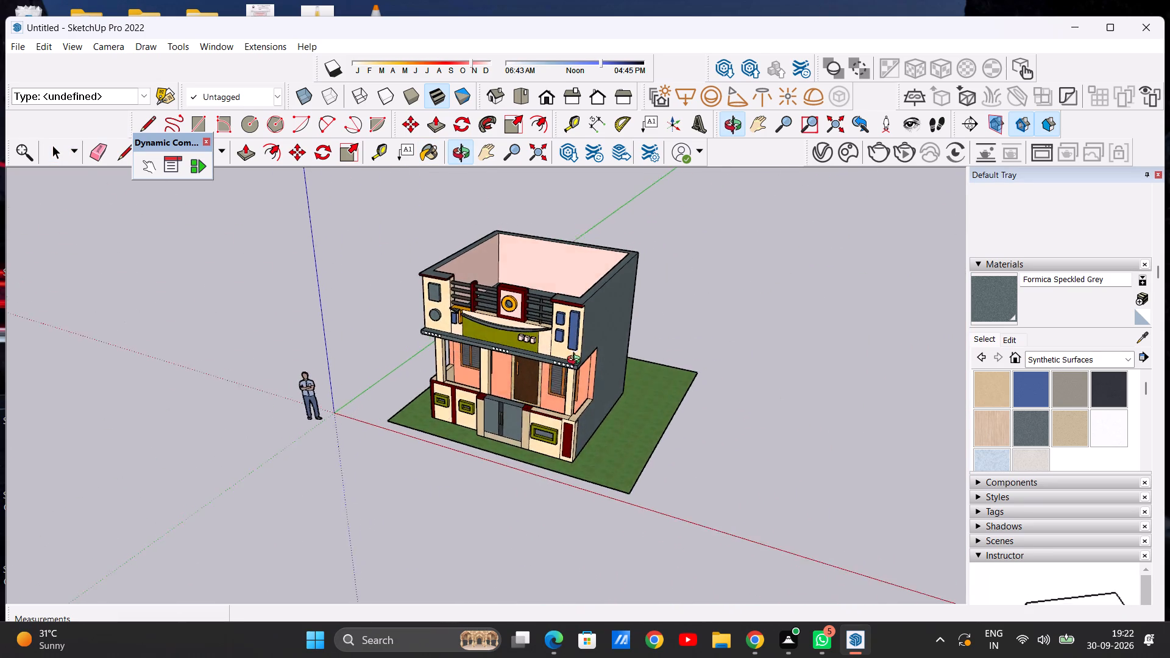
middle_click_drag(576, 361, 626, 222)
middle_click_drag(453, 399, 346, 392)
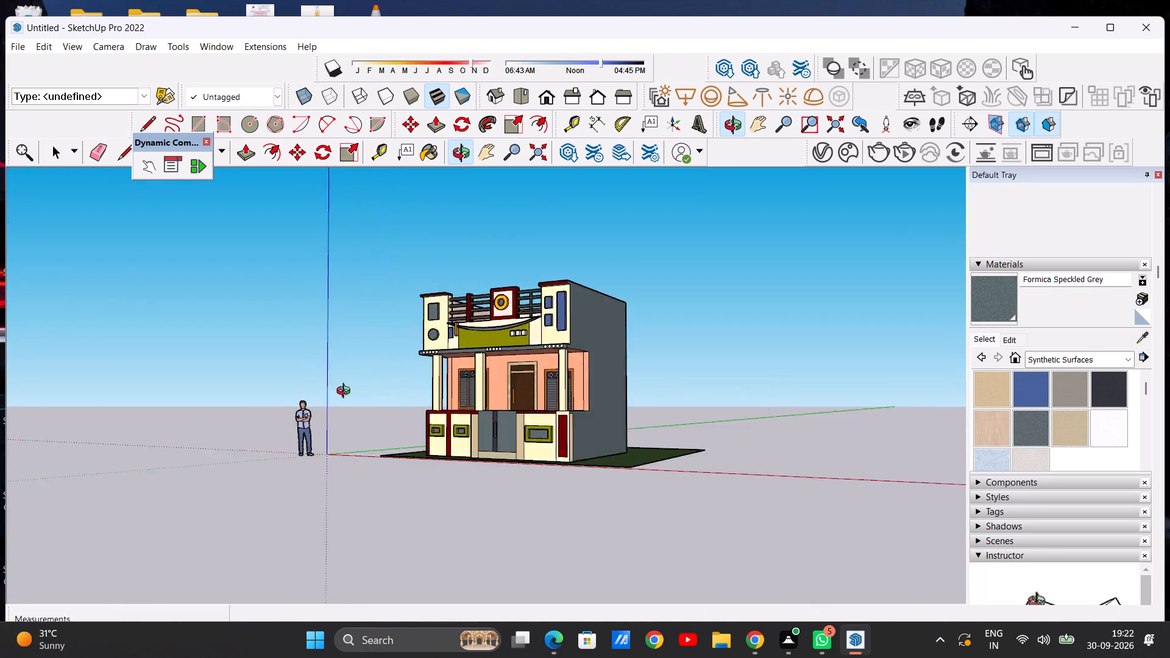
middle_click_drag(346, 392, 154, 414)
scroll(550, 371, "up", 2)
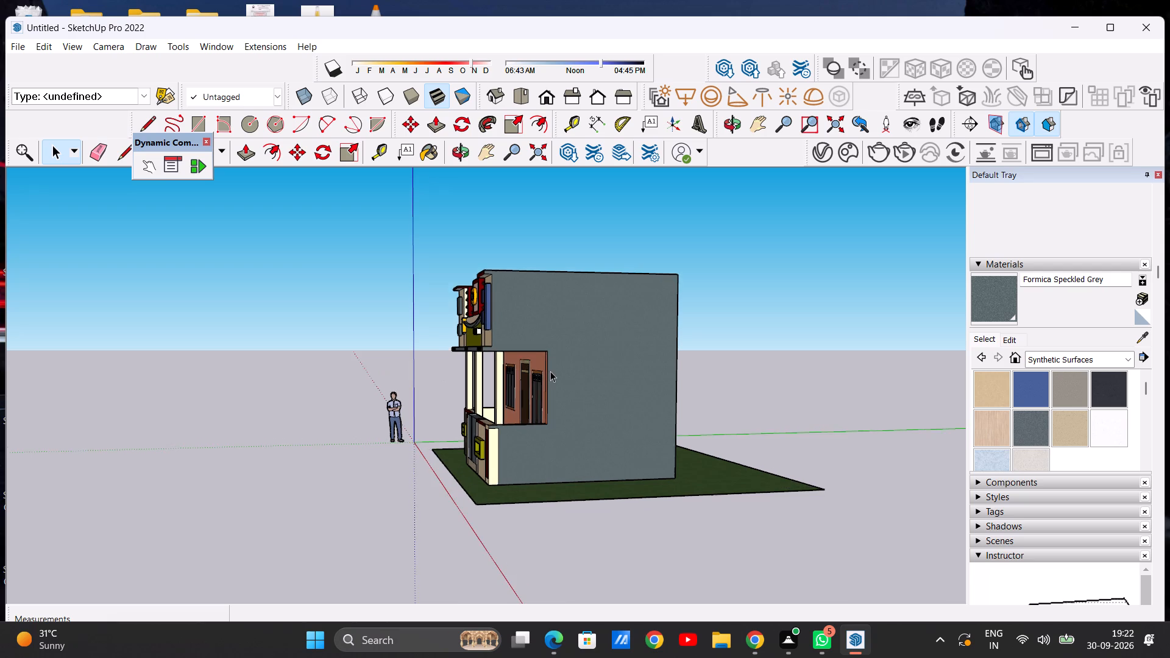
scroll(550, 371, "up", 6)
scroll(550, 371, "down", 7)
scroll(504, 357, "up", 12)
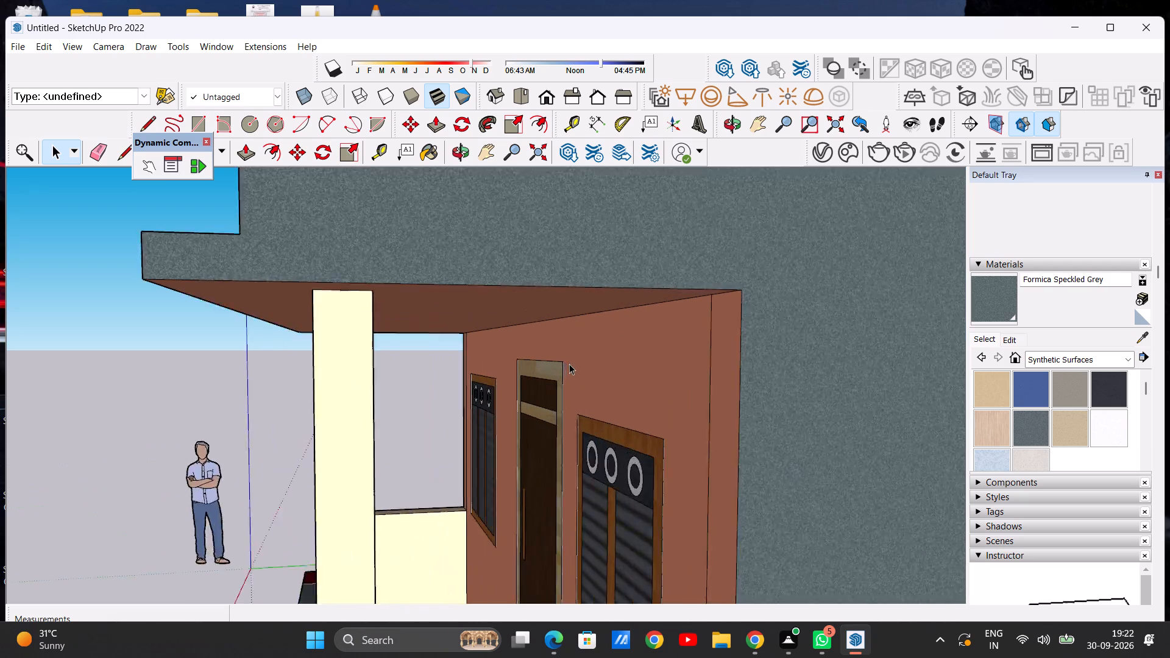
scroll(569, 364, "up", 10)
scroll(551, 367, "down", 20)
scroll(551, 367, "down", 10)
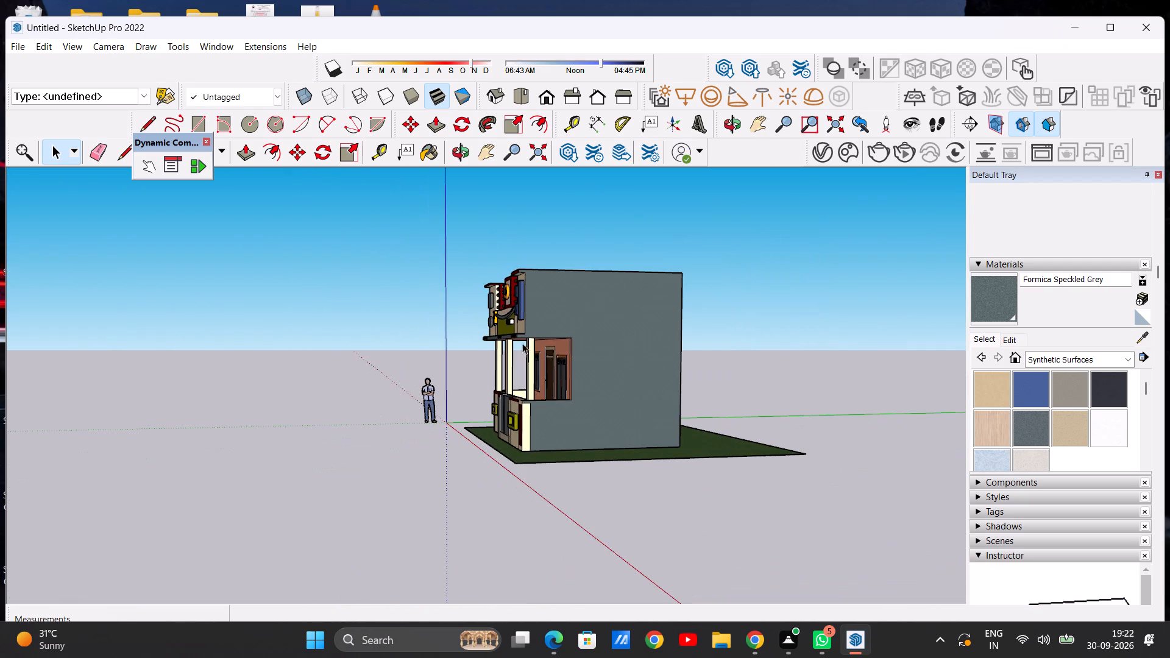
middle_click_drag(631, 353, 653, 393)
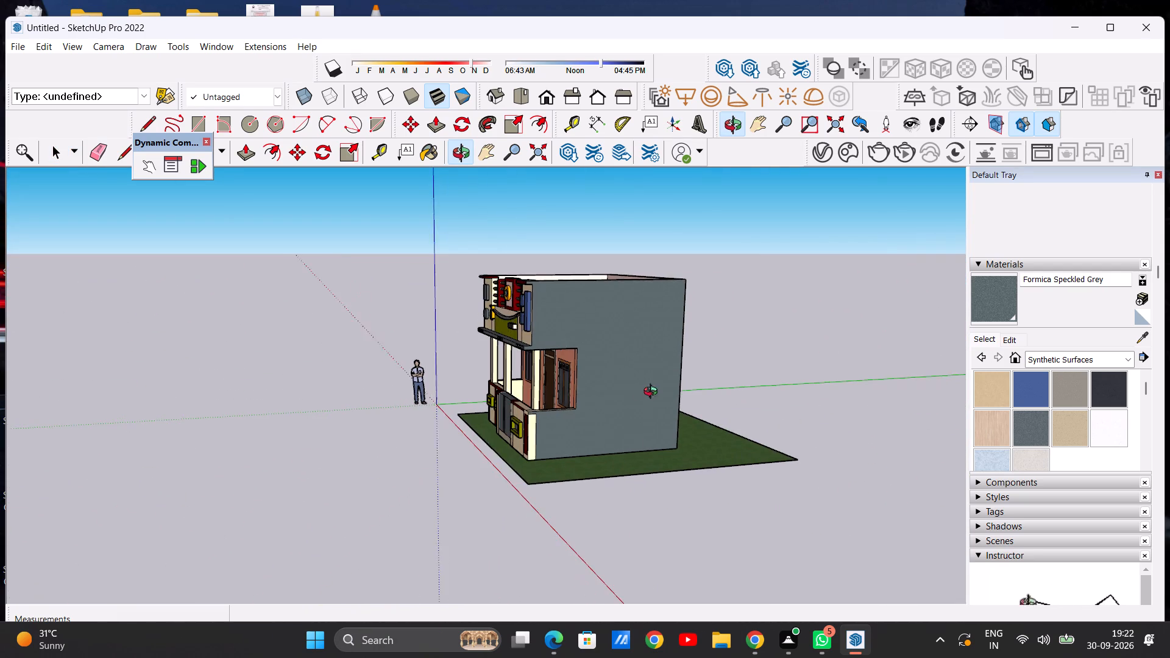
middle_click_drag(653, 393, 654, 393)
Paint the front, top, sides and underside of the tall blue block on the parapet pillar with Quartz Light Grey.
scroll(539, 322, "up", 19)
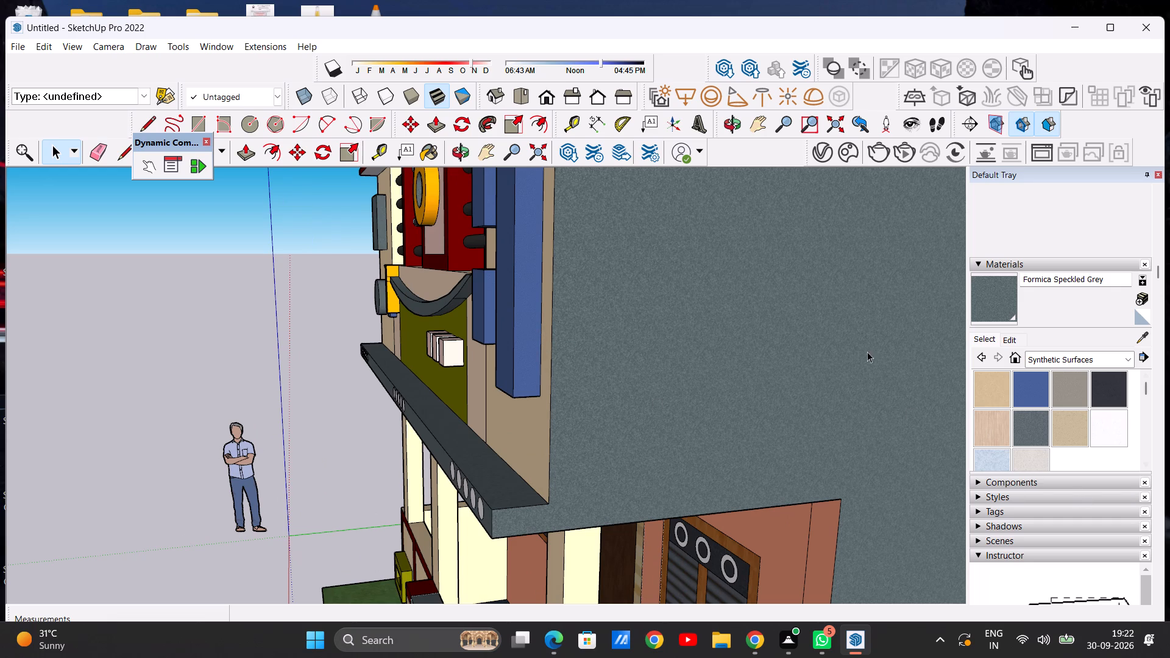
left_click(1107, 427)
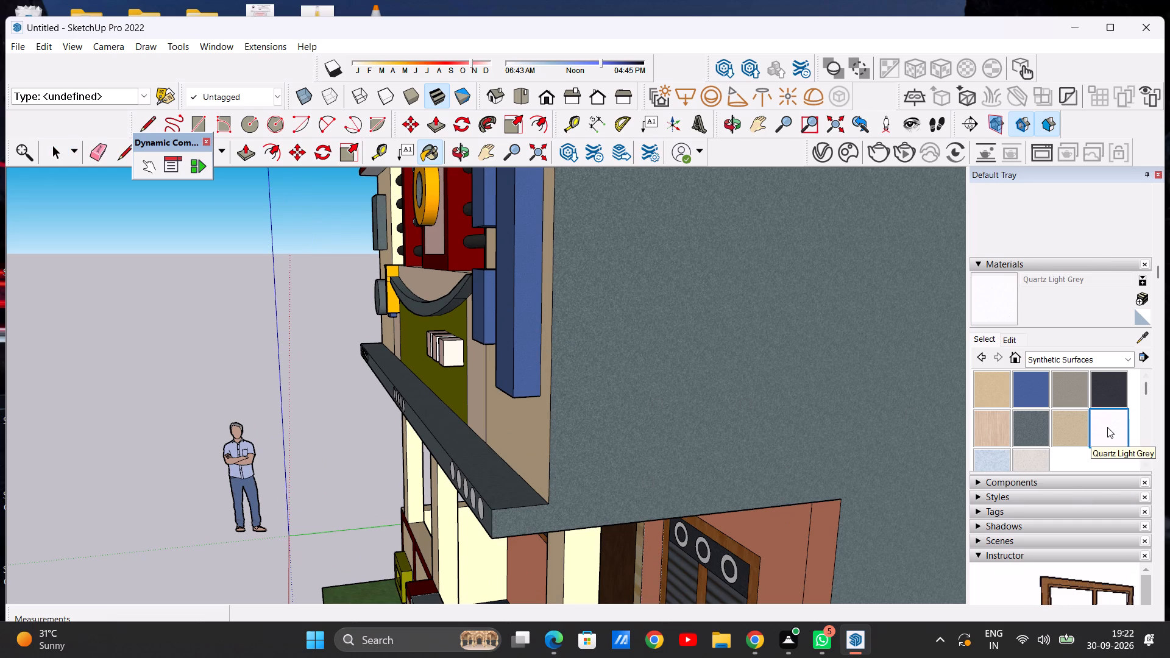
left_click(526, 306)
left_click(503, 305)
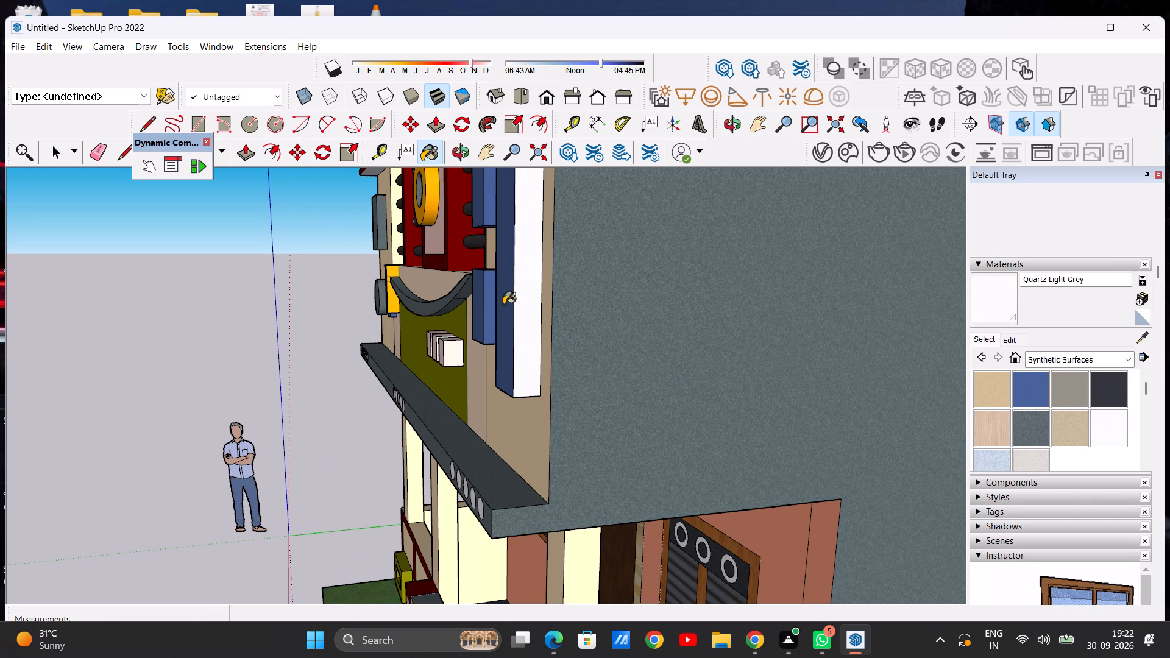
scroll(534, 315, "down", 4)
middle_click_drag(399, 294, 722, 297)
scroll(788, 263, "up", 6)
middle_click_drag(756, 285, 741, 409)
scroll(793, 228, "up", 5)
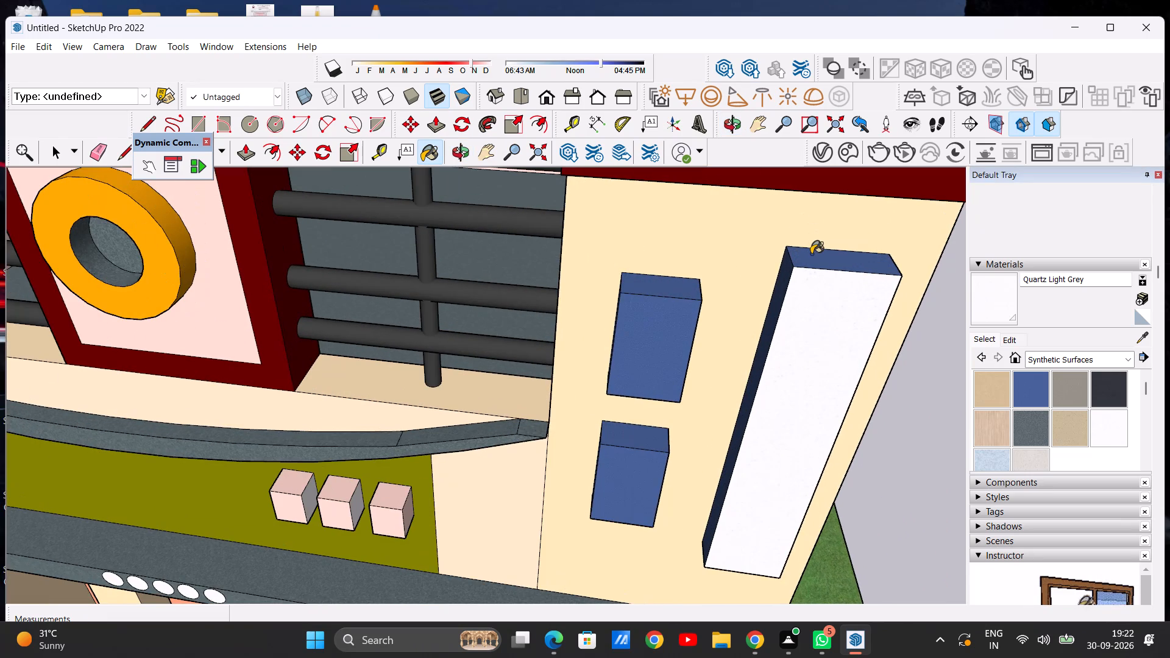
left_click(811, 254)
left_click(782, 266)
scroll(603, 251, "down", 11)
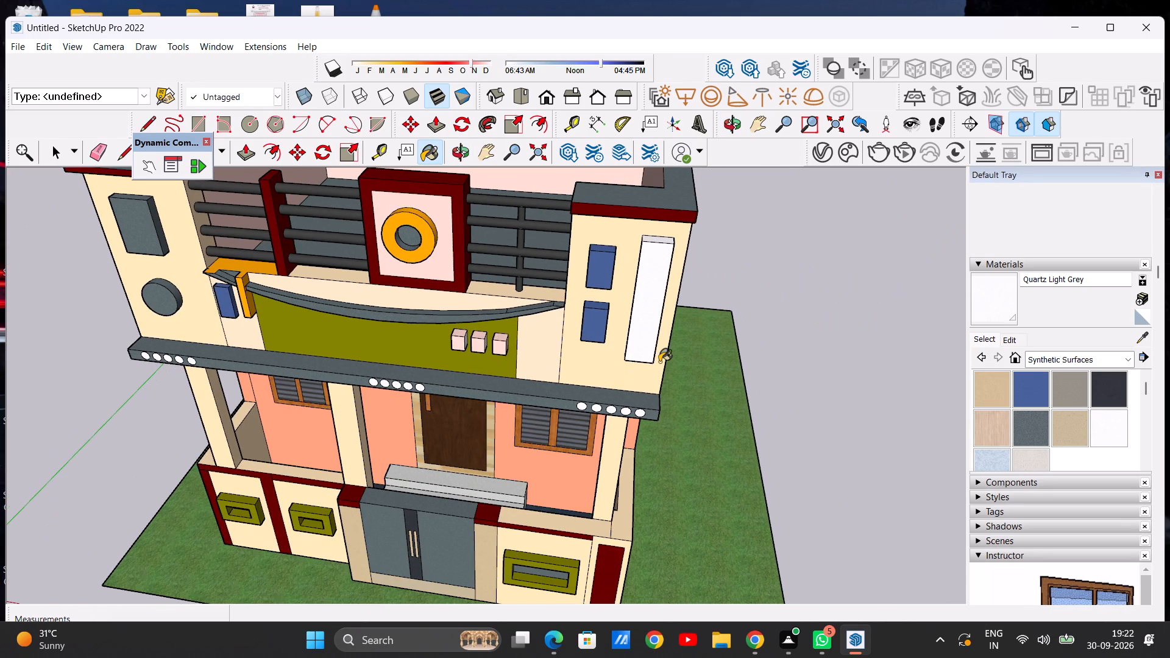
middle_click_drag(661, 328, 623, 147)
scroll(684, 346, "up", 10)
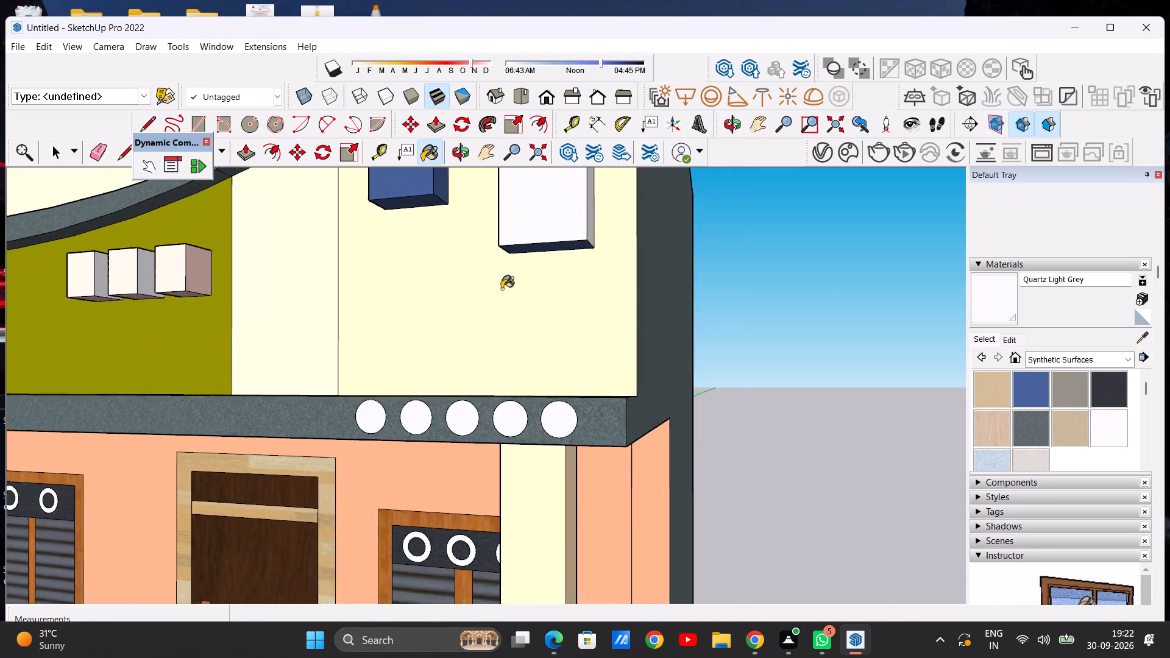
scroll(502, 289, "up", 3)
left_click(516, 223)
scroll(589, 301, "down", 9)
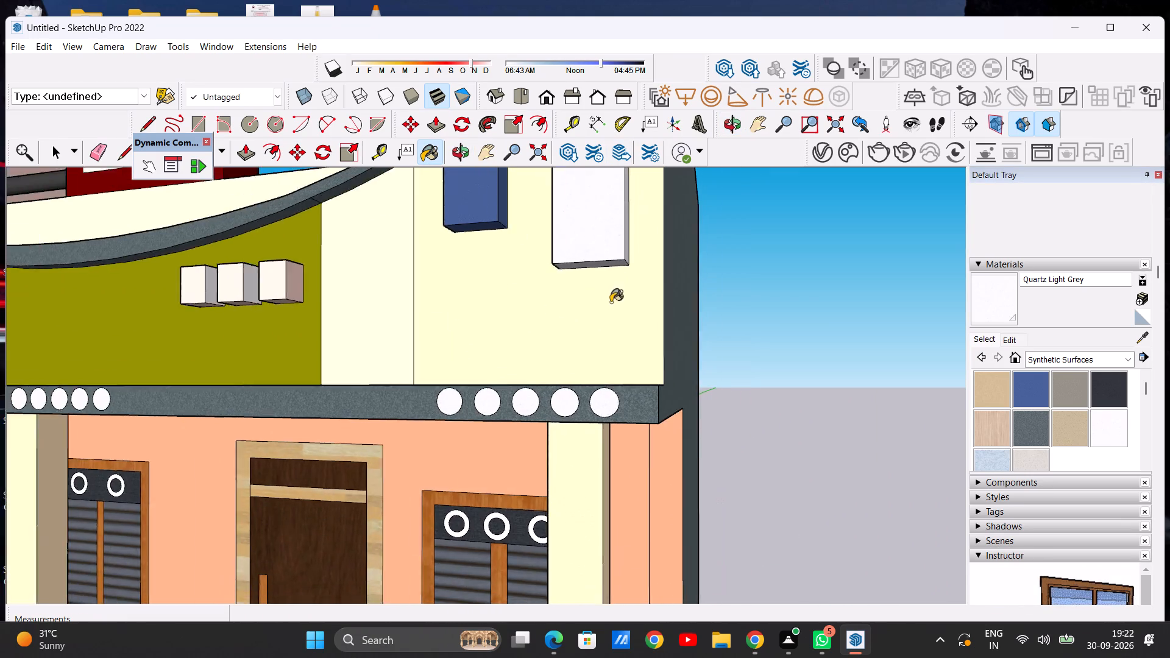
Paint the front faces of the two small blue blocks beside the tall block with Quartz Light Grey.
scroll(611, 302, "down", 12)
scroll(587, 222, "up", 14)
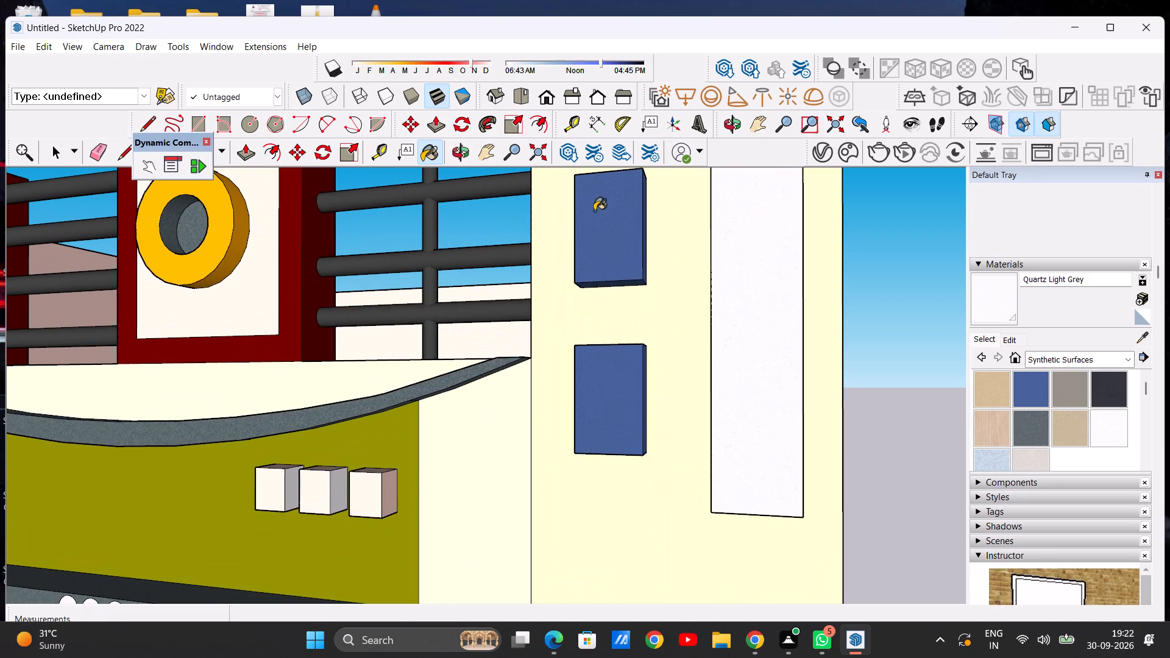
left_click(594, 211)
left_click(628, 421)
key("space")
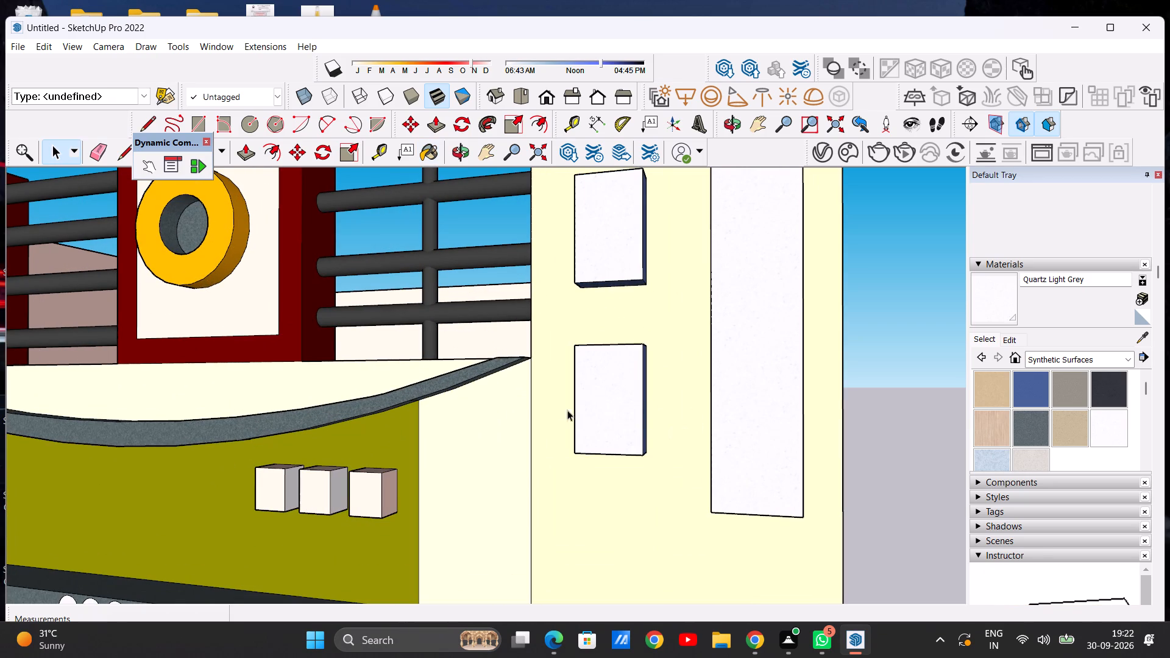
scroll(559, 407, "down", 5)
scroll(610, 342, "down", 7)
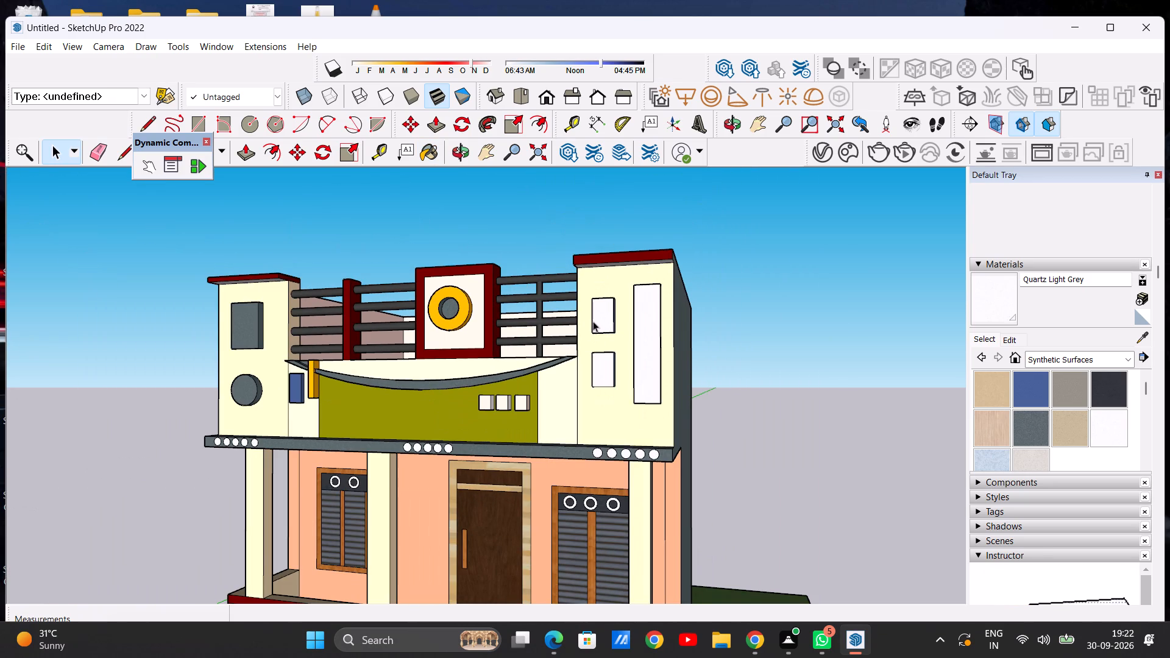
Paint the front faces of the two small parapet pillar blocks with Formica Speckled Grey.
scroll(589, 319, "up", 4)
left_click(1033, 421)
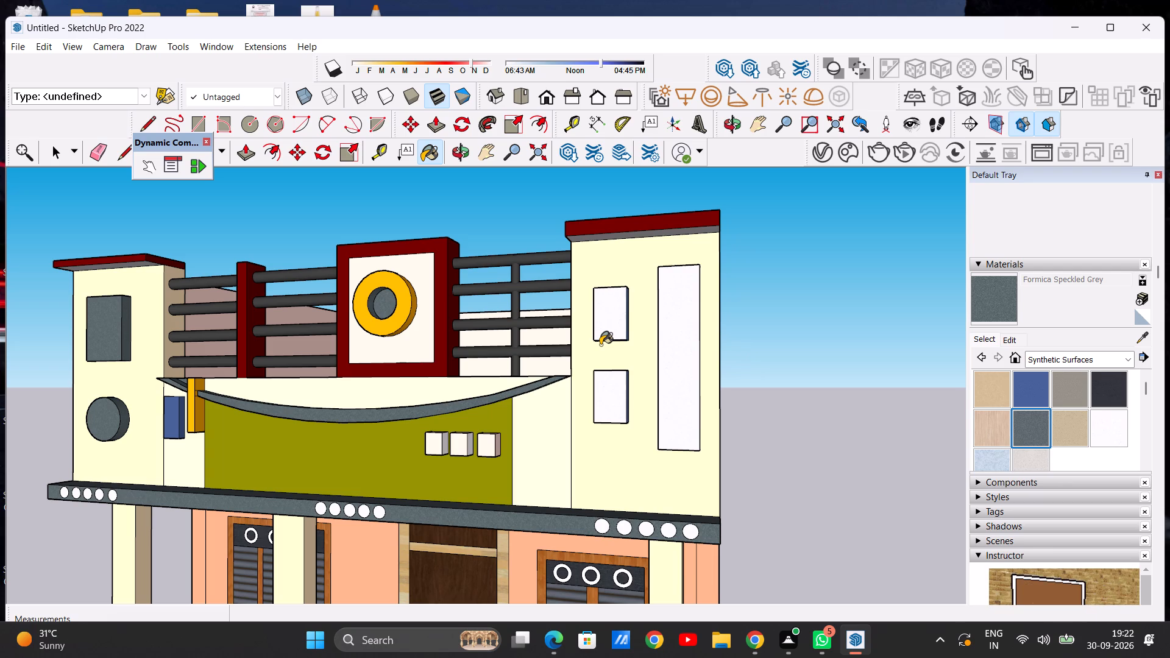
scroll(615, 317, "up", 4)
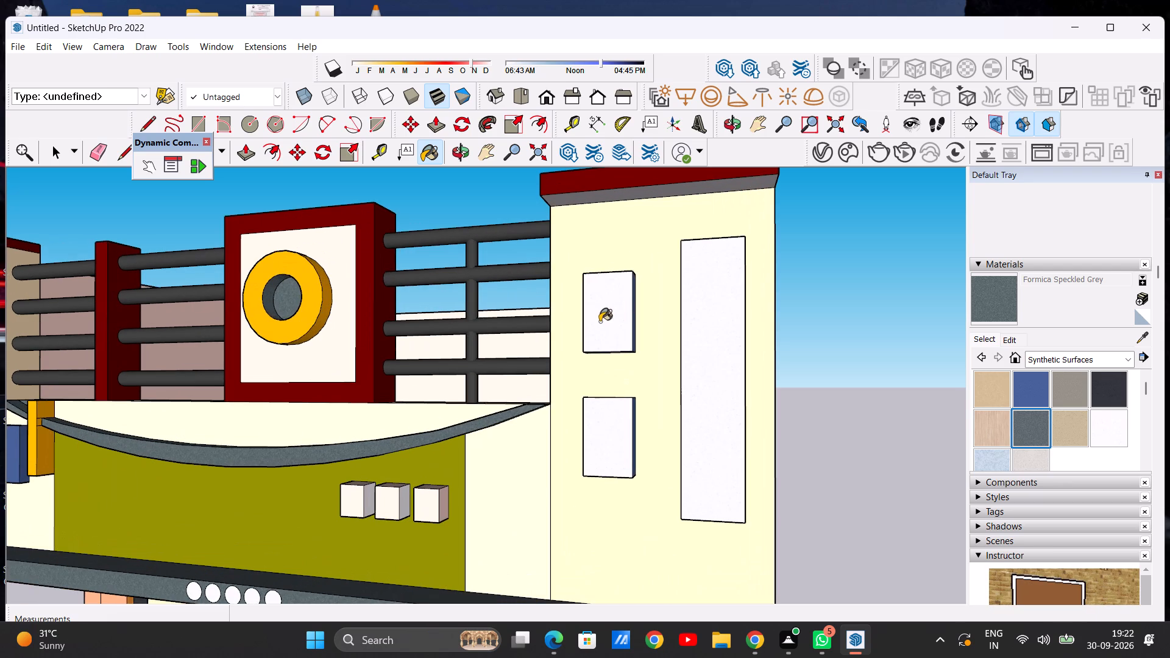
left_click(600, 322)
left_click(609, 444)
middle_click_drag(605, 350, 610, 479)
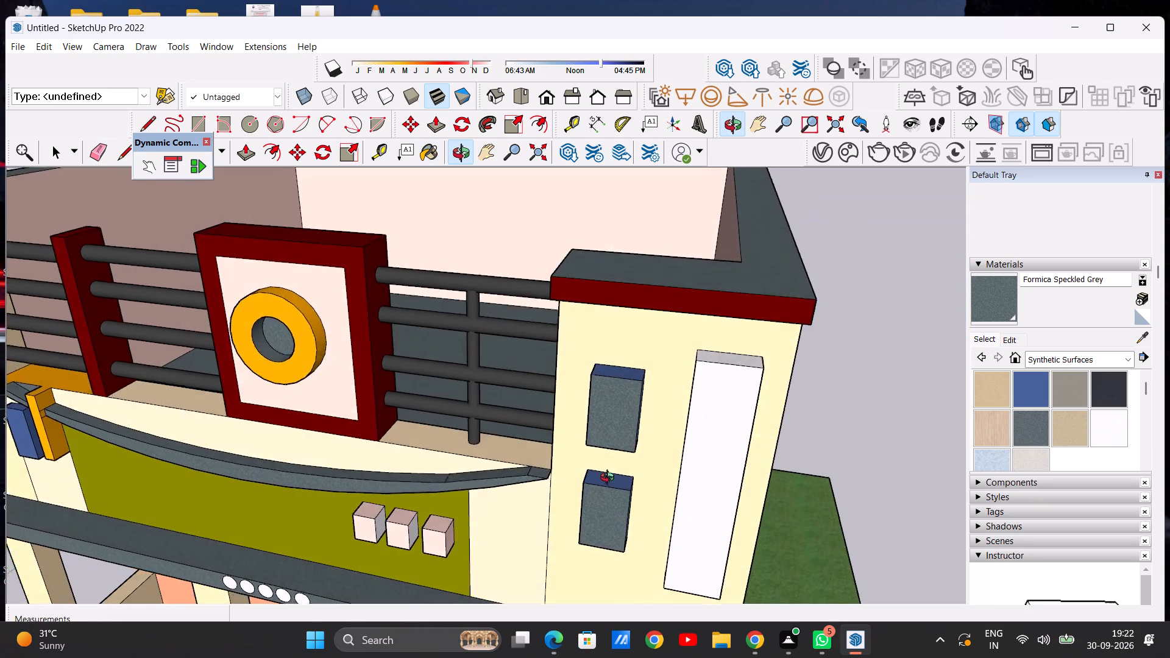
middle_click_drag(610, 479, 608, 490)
Repaint the front faces of the two small parapet pillar blocks with Formica Blue.
scroll(608, 490, "up", 5)
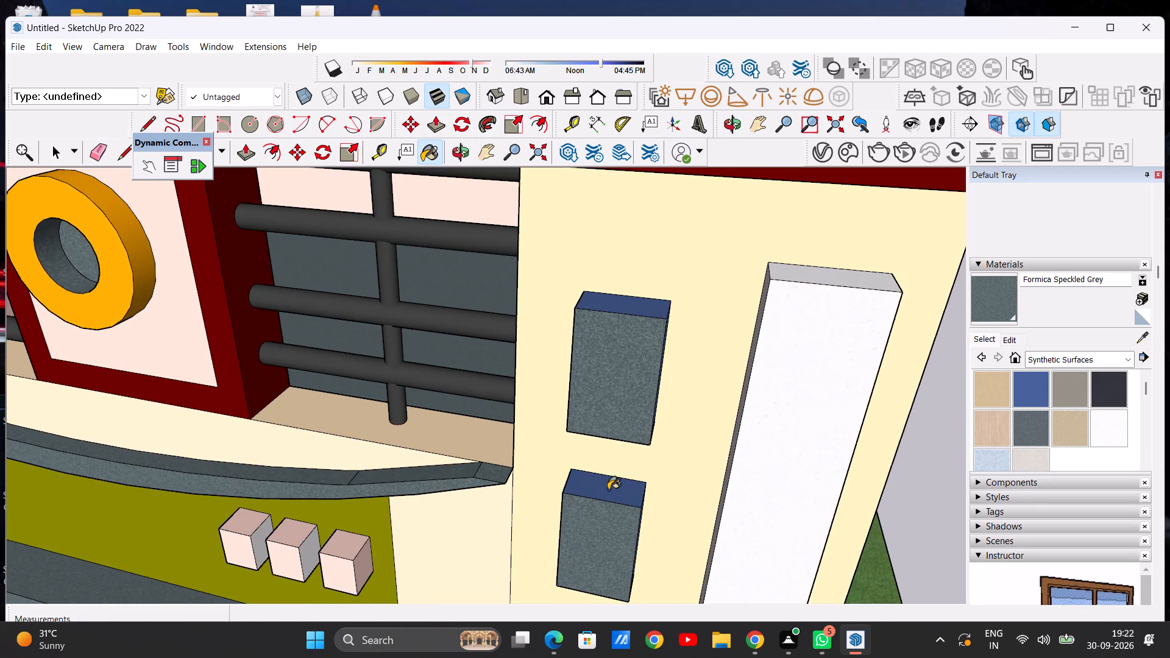
left_click(1030, 388)
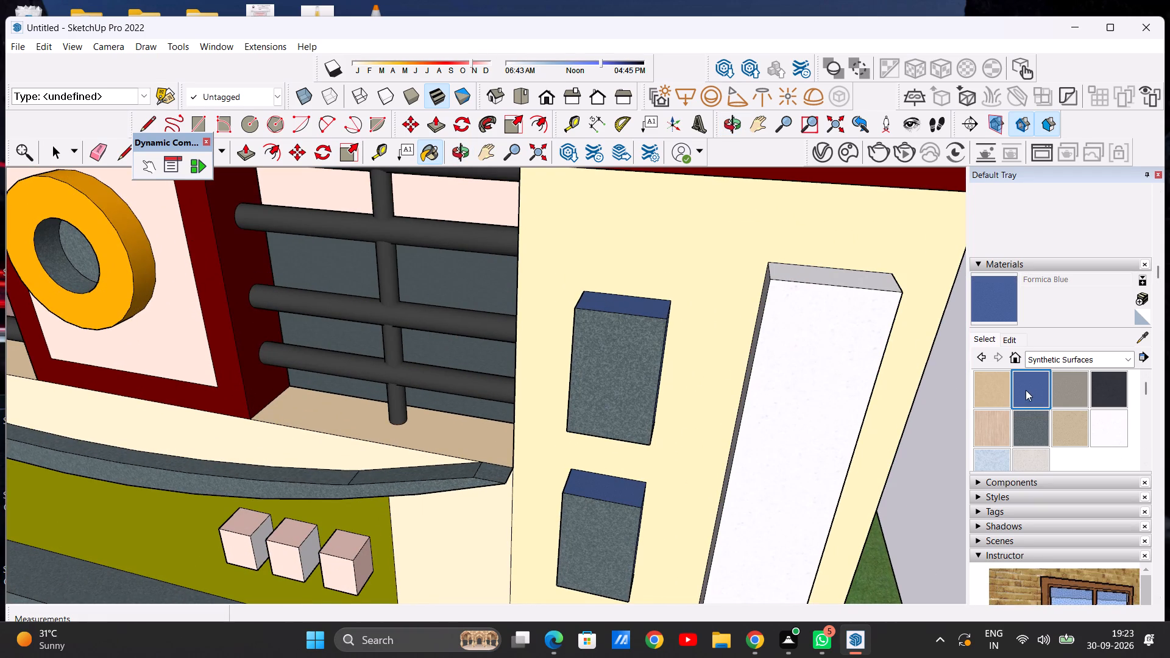
left_click(602, 368)
left_click(601, 532)
Repaint the front, sides, top and underside of the tall parapet pillar block with Formica Blue.
scroll(656, 348, "down", 5)
middle_click_drag(531, 424, 631, 410)
scroll(771, 364, "up", 3)
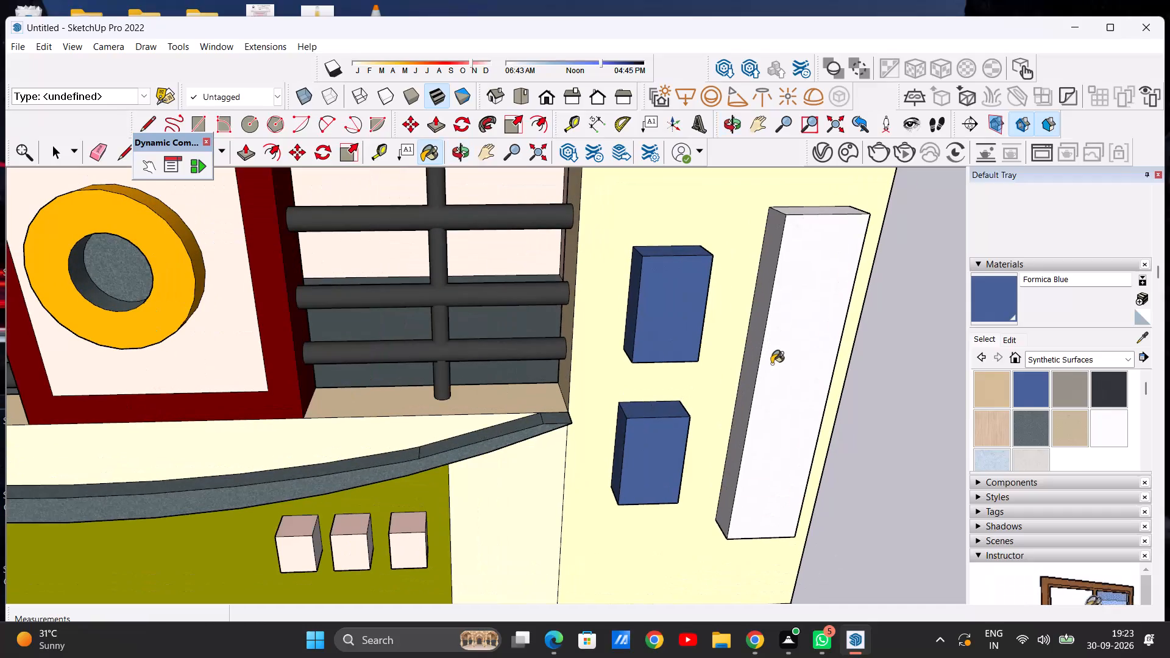
left_click(771, 364)
left_click(756, 361)
scroll(671, 382, "down", 9)
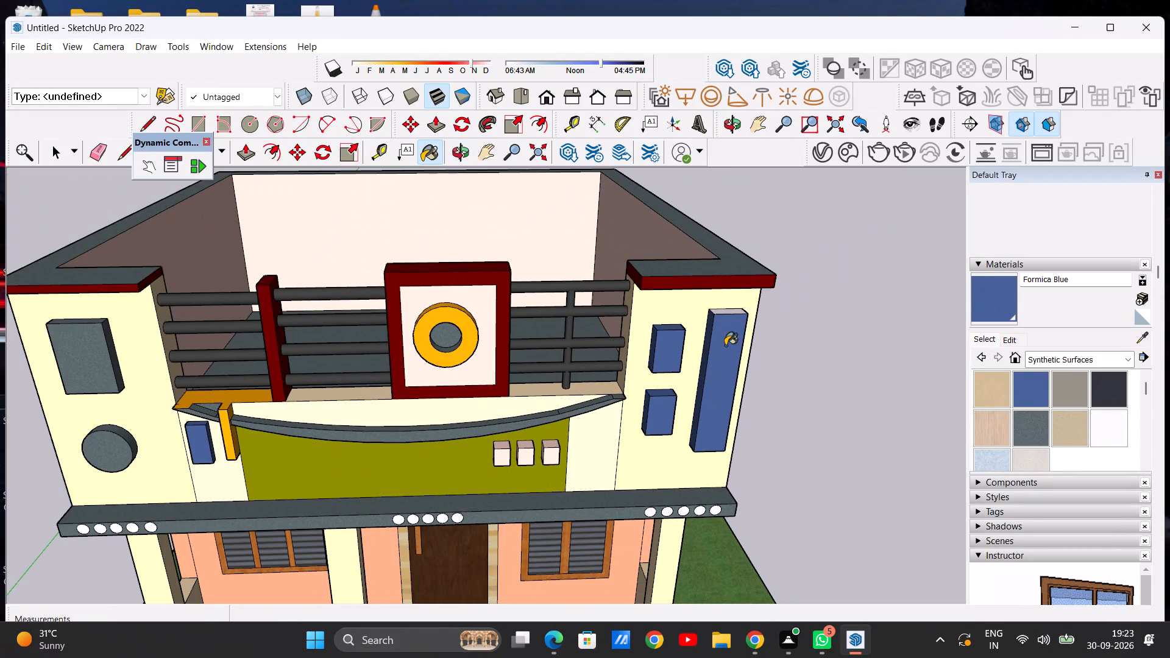
middle_click_drag(700, 387, 419, 341)
scroll(563, 352, "up", 6)
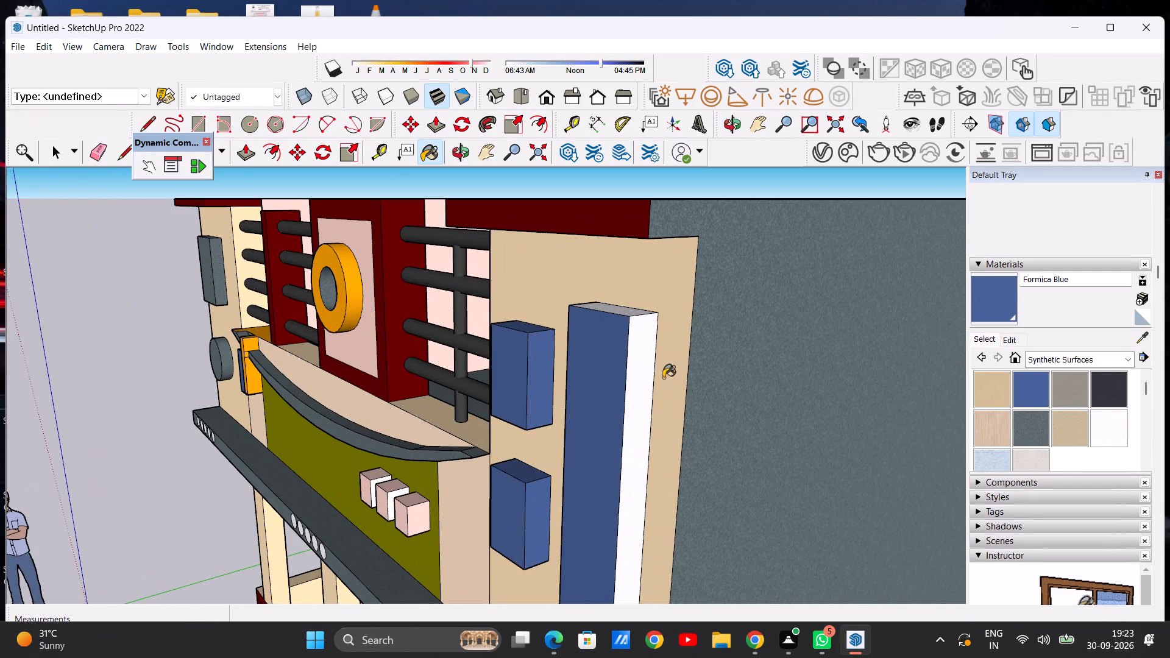
left_click(639, 391)
left_click(620, 316)
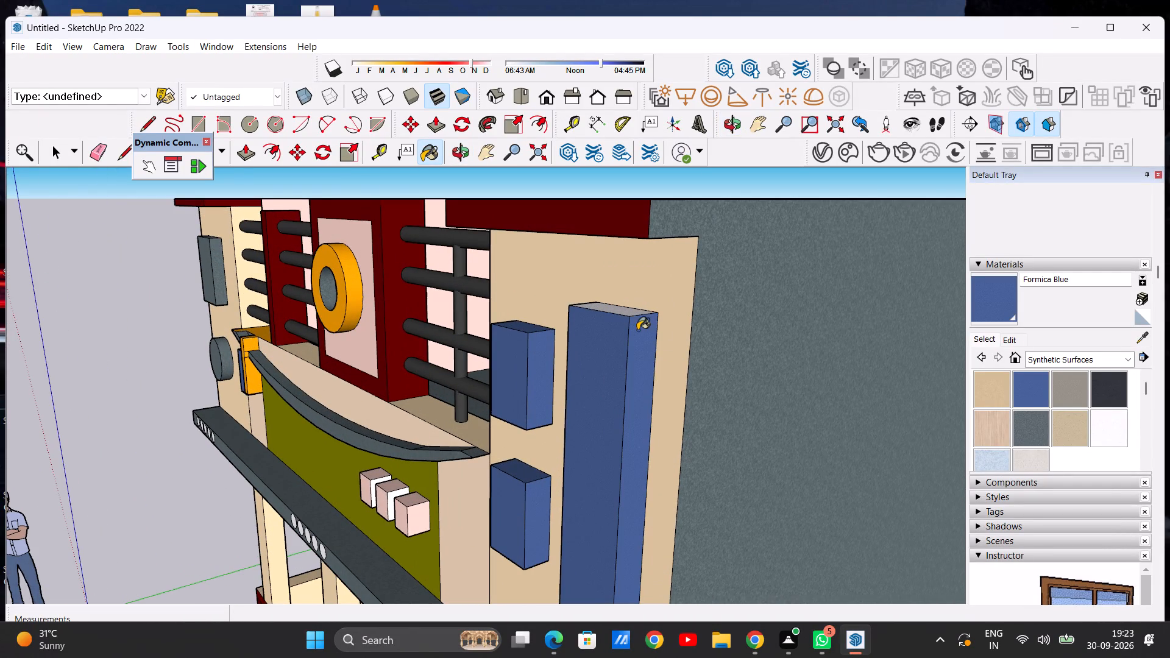
scroll(622, 306, "up", 12)
left_click(612, 324)
scroll(646, 310, "down", 13)
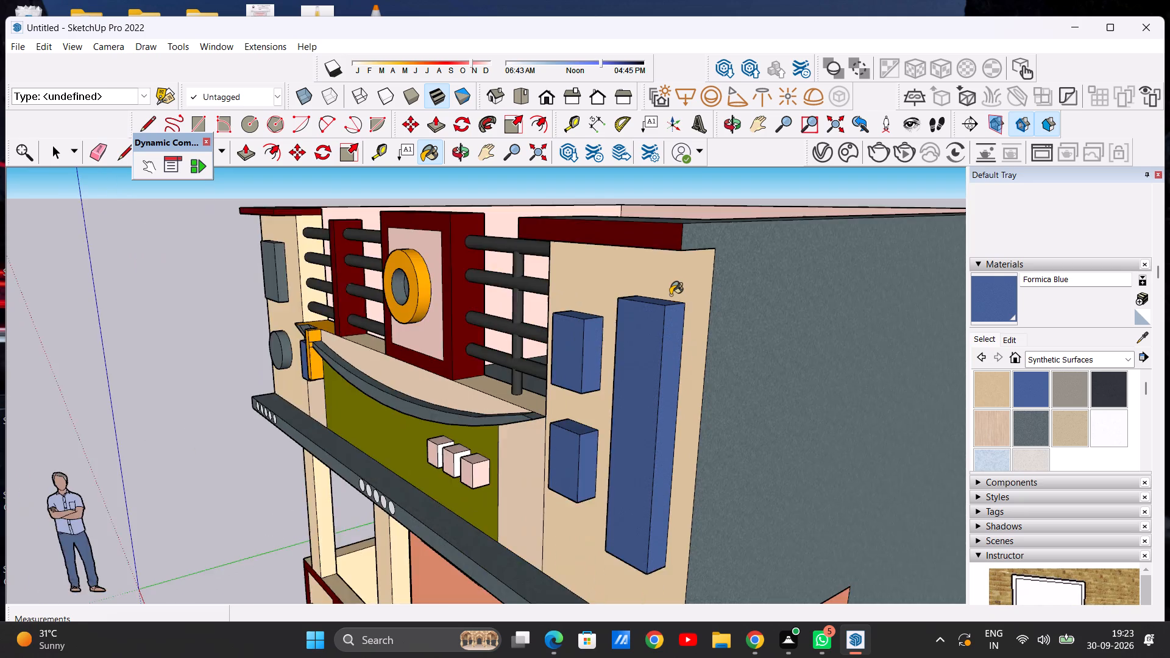
scroll(670, 295, "down", 8)
middle_click_drag(681, 487, 689, 306)
scroll(668, 297, "up", 13)
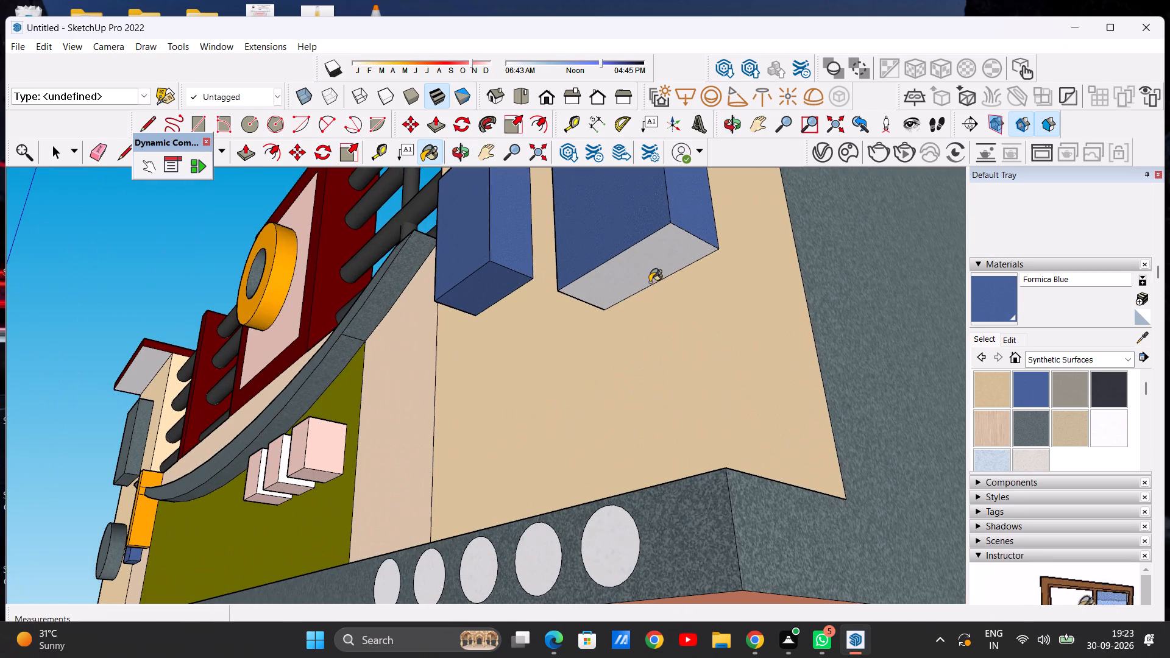
left_click(632, 270)
scroll(712, 367, "down", 20)
scroll(712, 367, "down", 7)
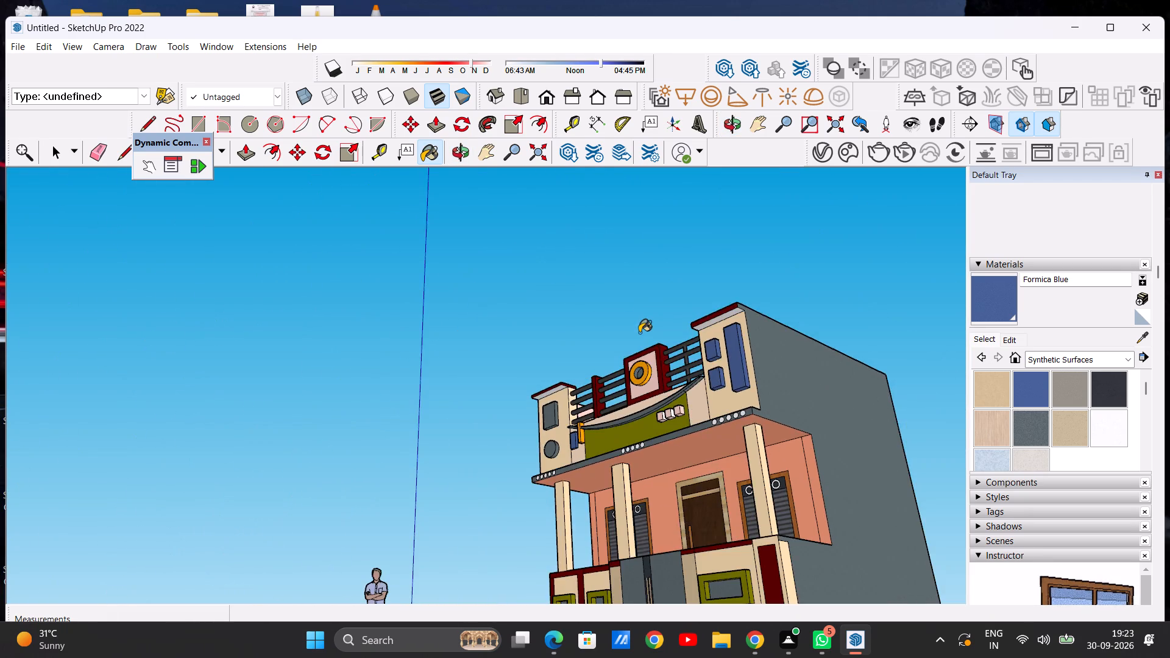
Paint the undersides of the dark red caps on both parapet end pillars with Formica Blue.
middle_click_drag(639, 333, 759, 303)
scroll(716, 380, "up", 11)
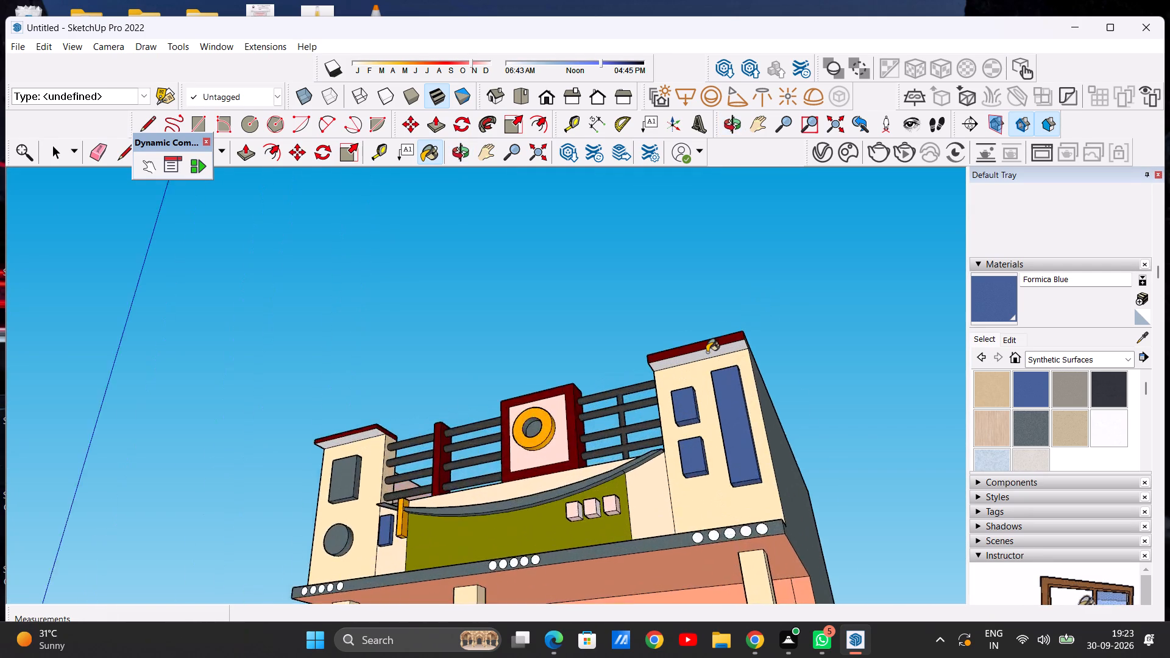
scroll(707, 352, "up", 4)
left_click(698, 350)
scroll(736, 373, "down", 13)
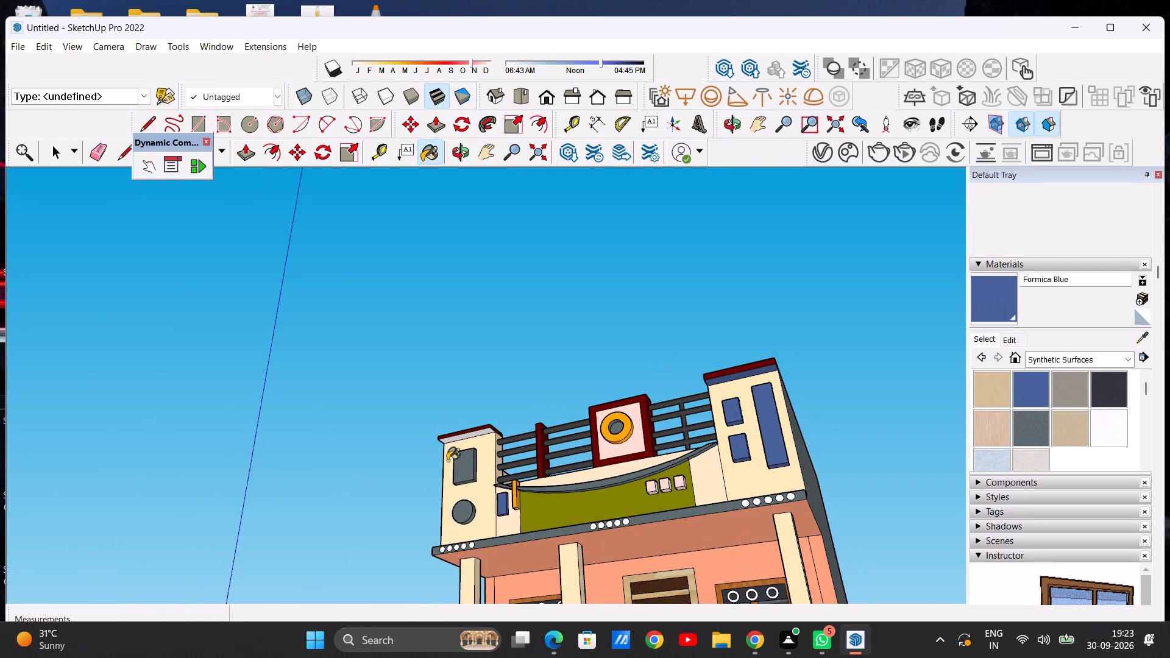
middle_click_drag(447, 463, 445, 395)
scroll(490, 431, "up", 20)
scroll(490, 431, "up", 2)
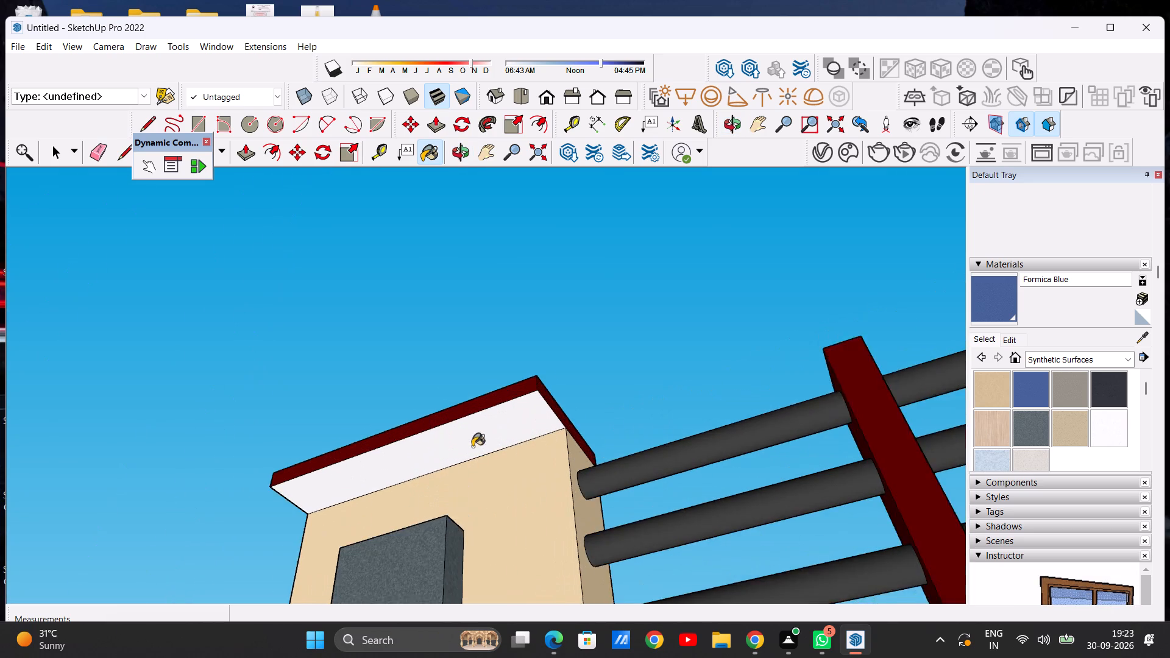
left_click(454, 431)
scroll(513, 489, "down", 20)
scroll(513, 489, "down", 5)
Examine the coloured house from above and from the front, at far and close range, to check the finish.
middle_click_drag(670, 450, 643, 559)
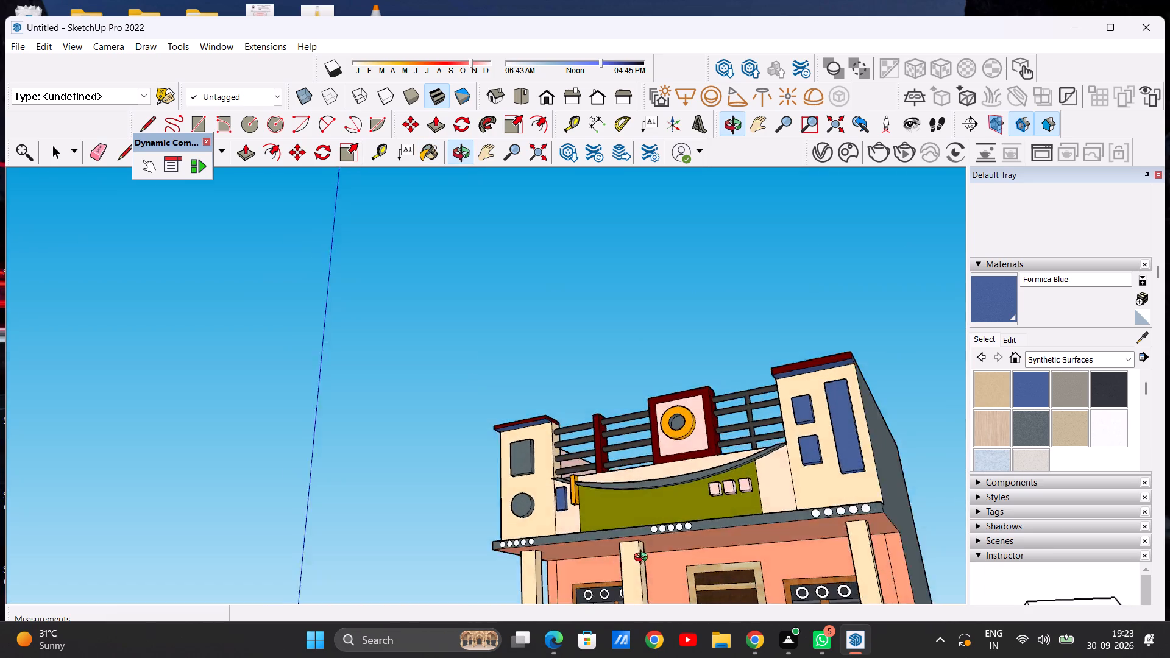
middle_click_drag(643, 559, 691, 657)
middle_click_drag(687, 462, 931, 584)
middle_click(931, 584)
middle_click_drag(924, 578, 672, 473)
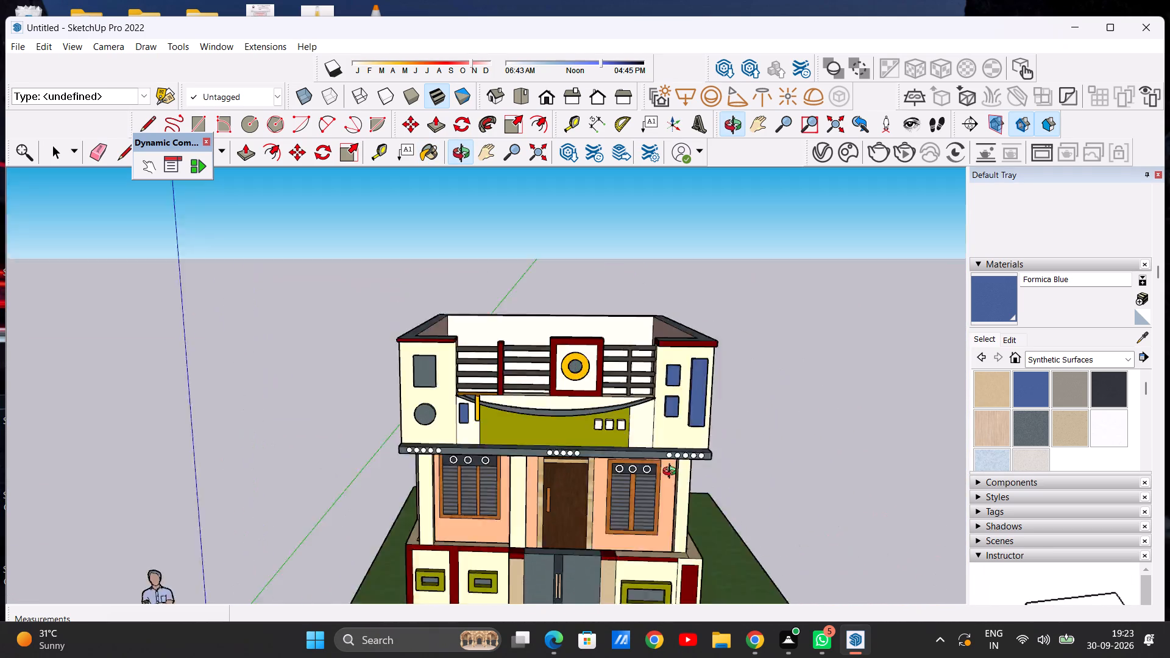
middle_click_drag(672, 473, 754, 433)
scroll(533, 366, "down", 10)
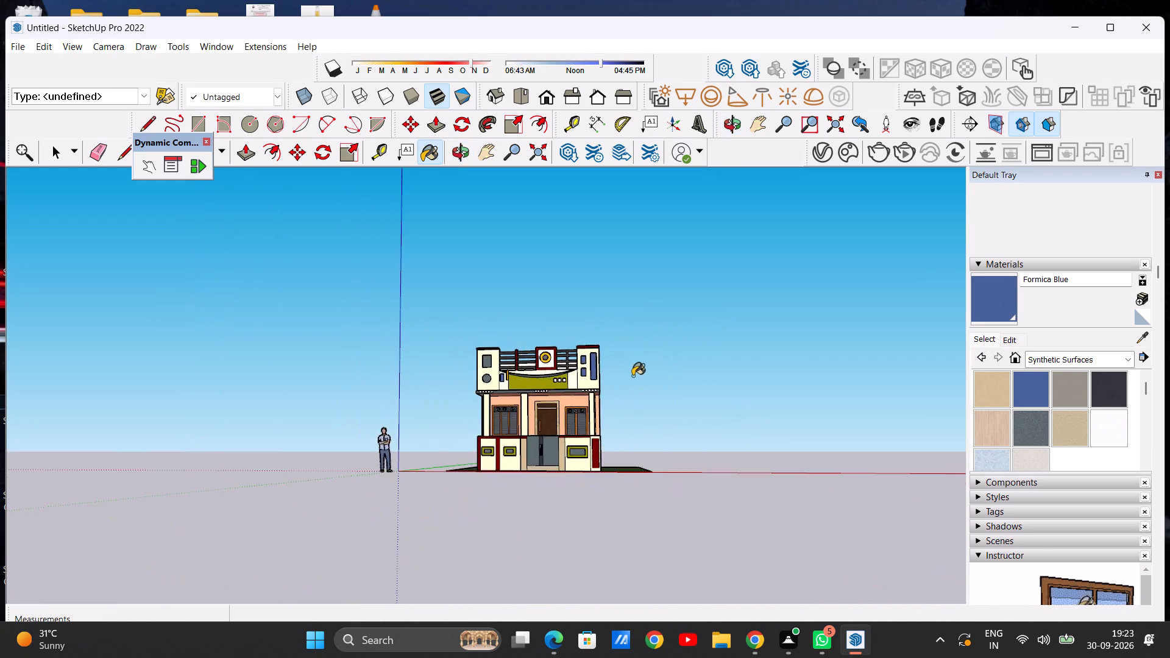
scroll(633, 376, "up", 7)
middle_click_drag(559, 383, 562, 430)
scroll(625, 392, "up", 6)
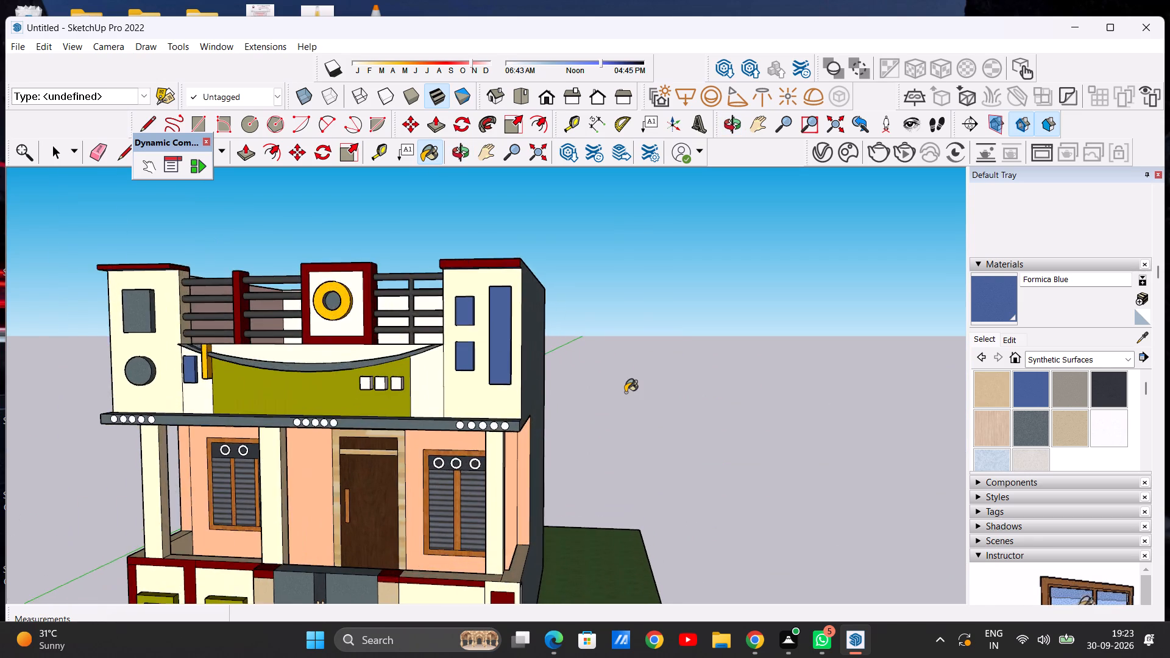
scroll(629, 387, "down", 4)
scroll(668, 327, "down", 2)
scroll(557, 481, "up", 4)
key("space")
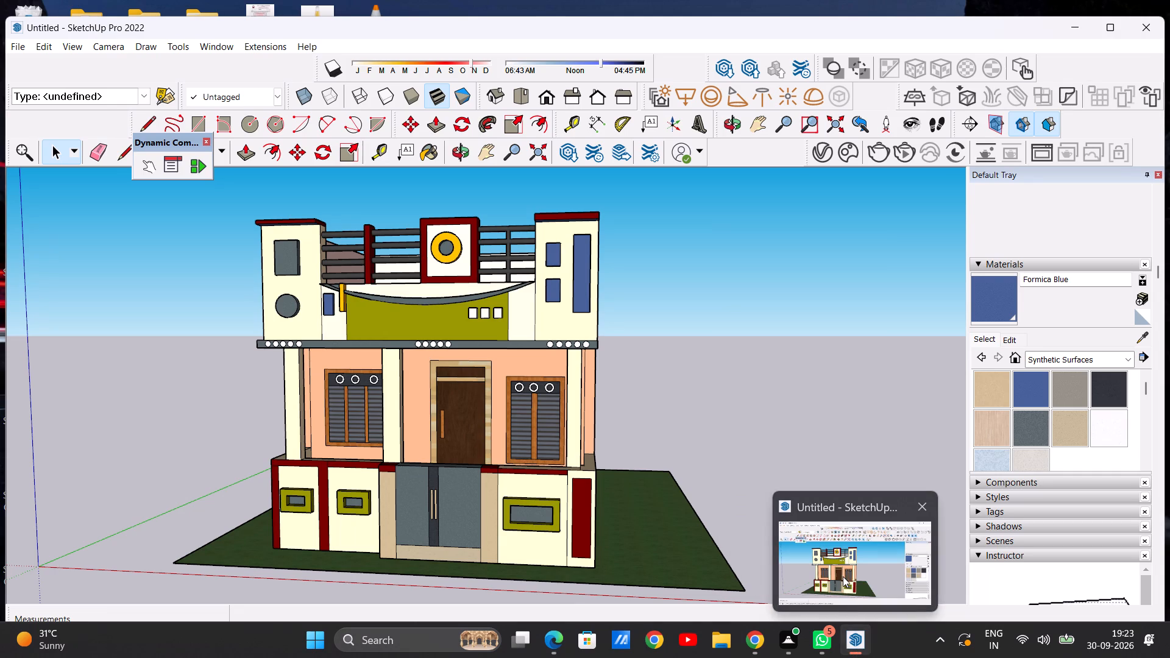
left_click(842, 575)
scroll(480, 451, "down", 4)
scroll(494, 393, "up", 6)
scroll(523, 407, "down", 8)
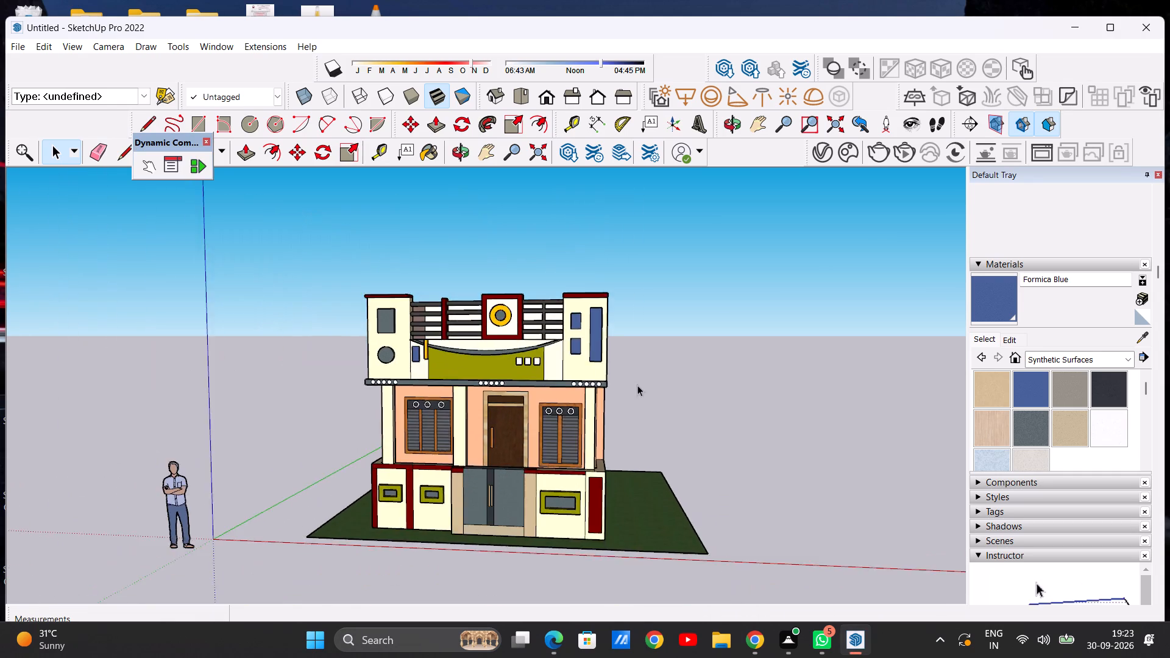
scroll(474, 408, "up", 6)
Save the model in the Documents folder as a SketchUp model named chinnu.
key("ctrl+s")
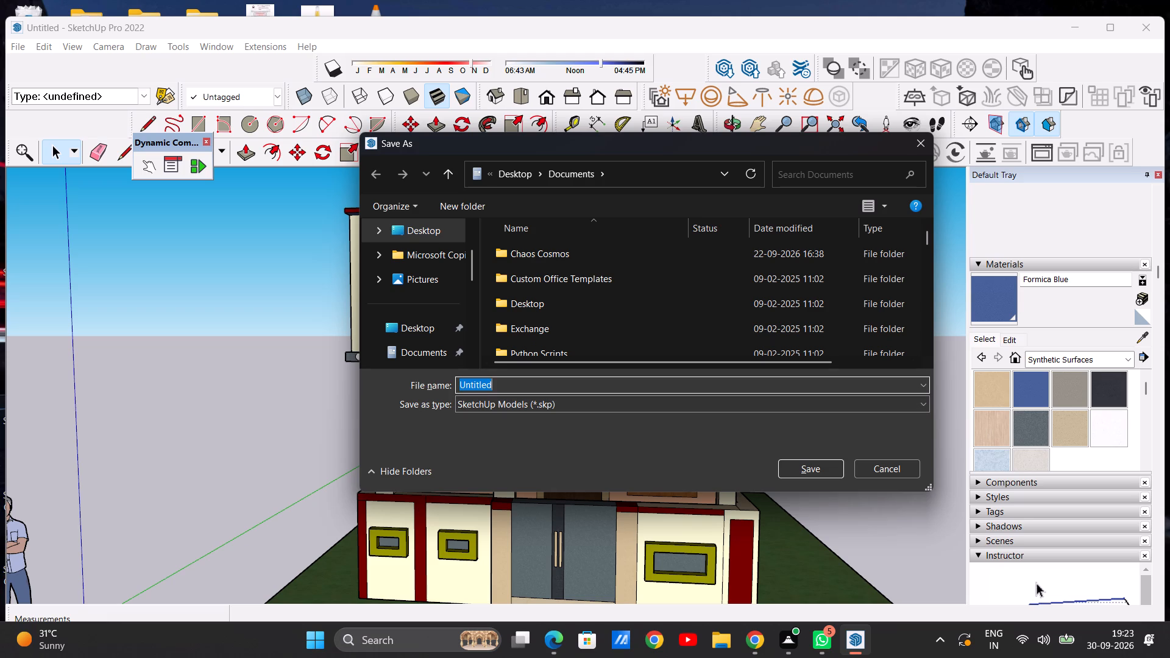
key("BackSpace")
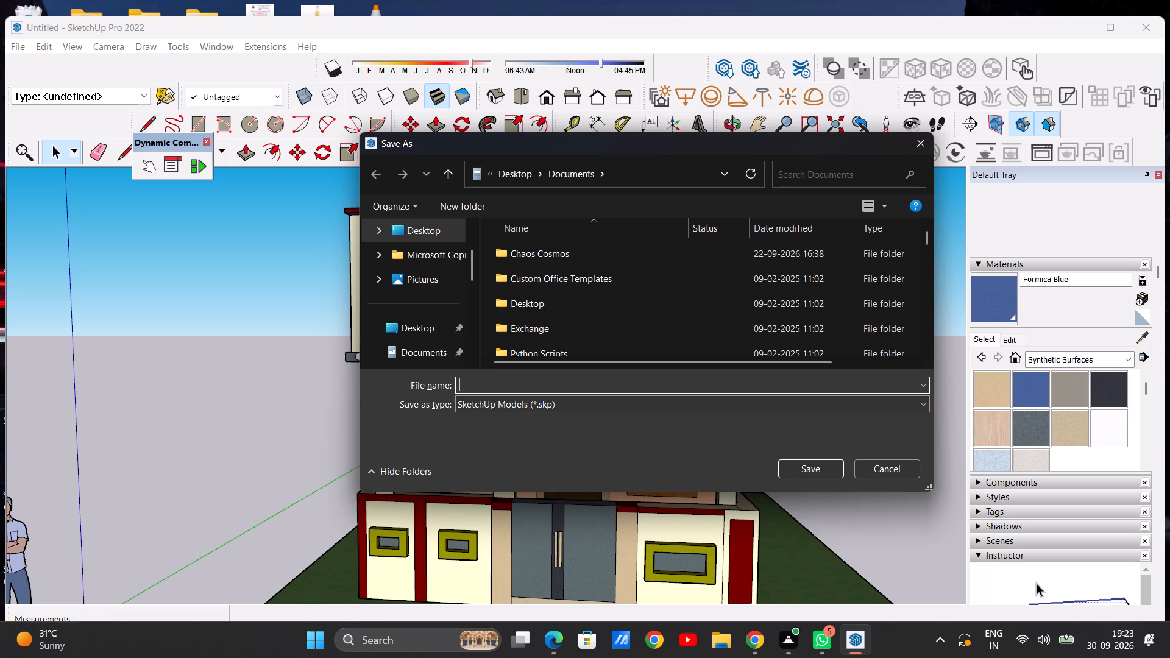
type("chi")
type("nnu")
left_click(813, 467)
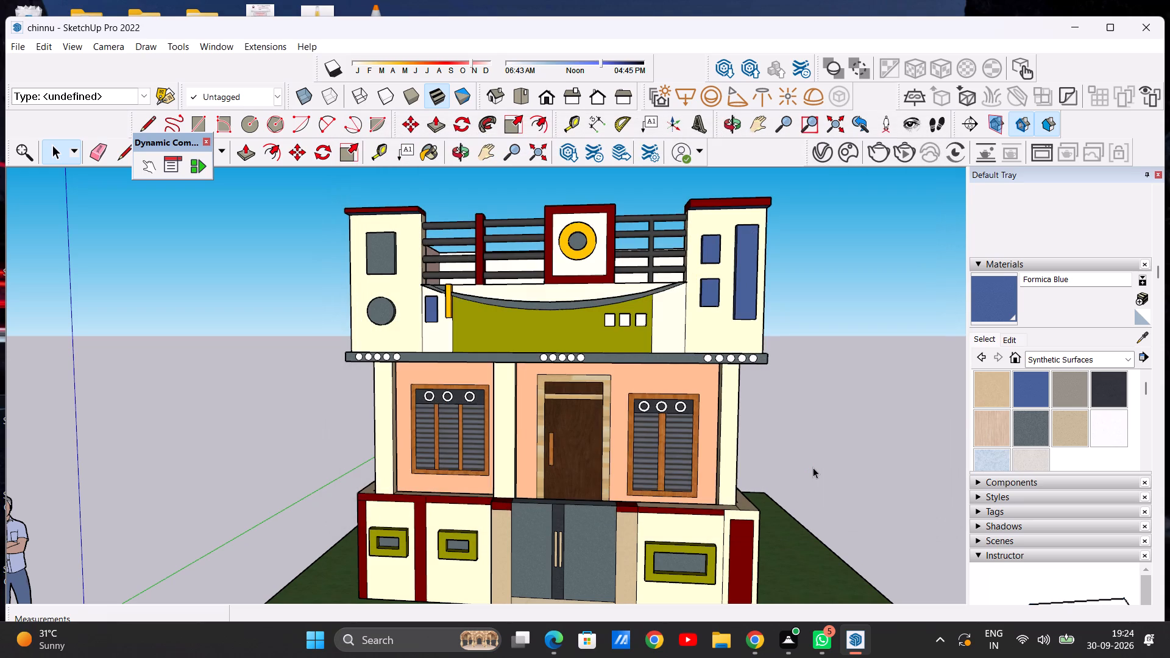
Export the front view of the whole house as a 2D JPEG image named "chinnu pdf" in the Documents folder.
scroll(821, 423, "down", 6, "ctrl")
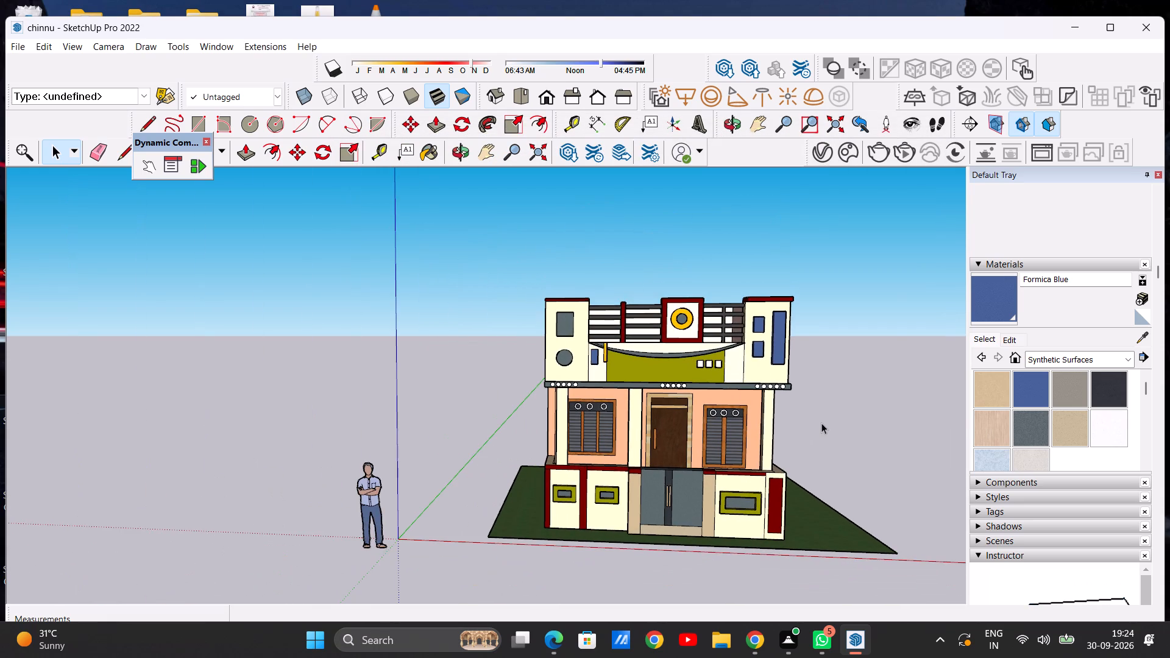
scroll(821, 423, "up", 3, "ctrl")
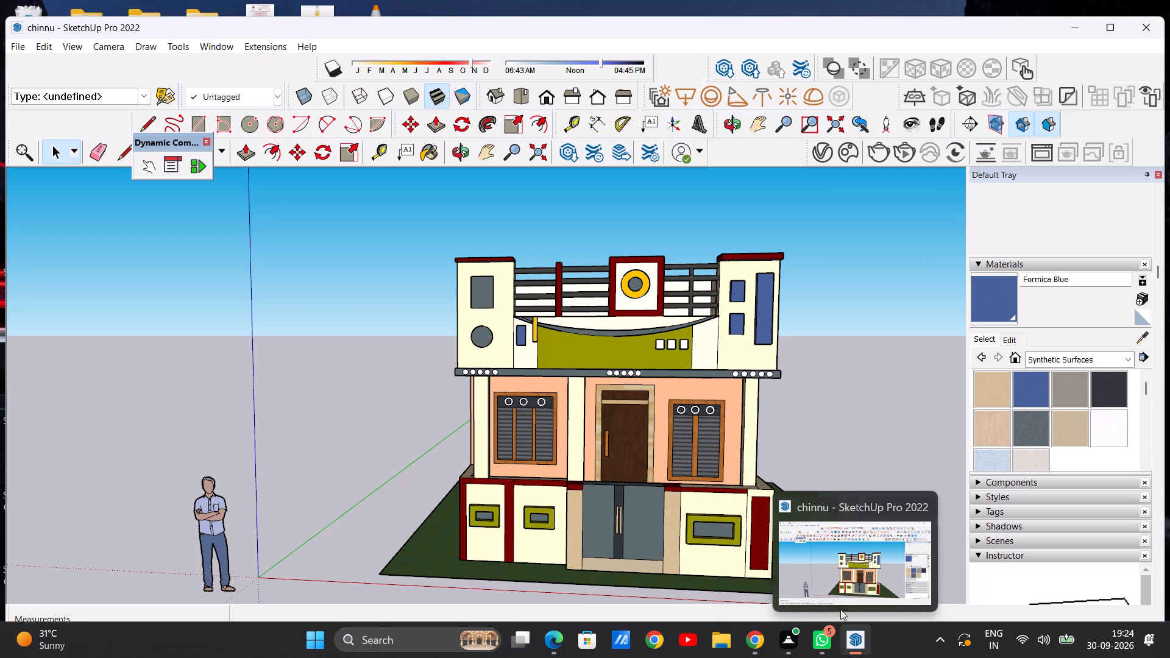
left_click(840, 566)
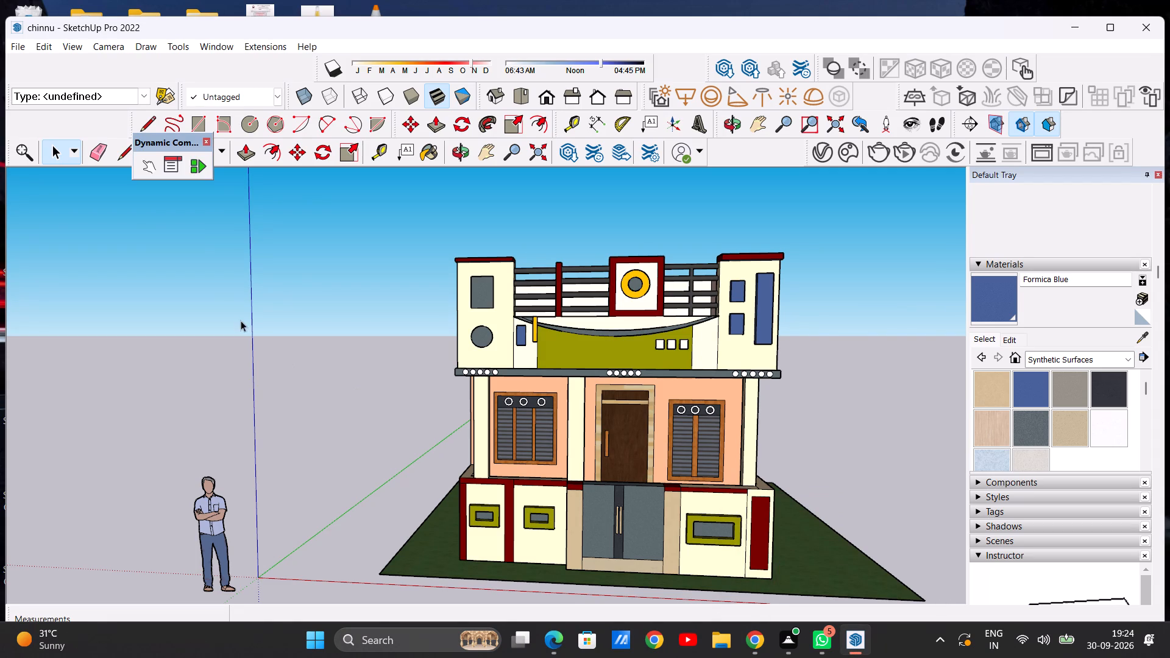
left_click(18, 40)
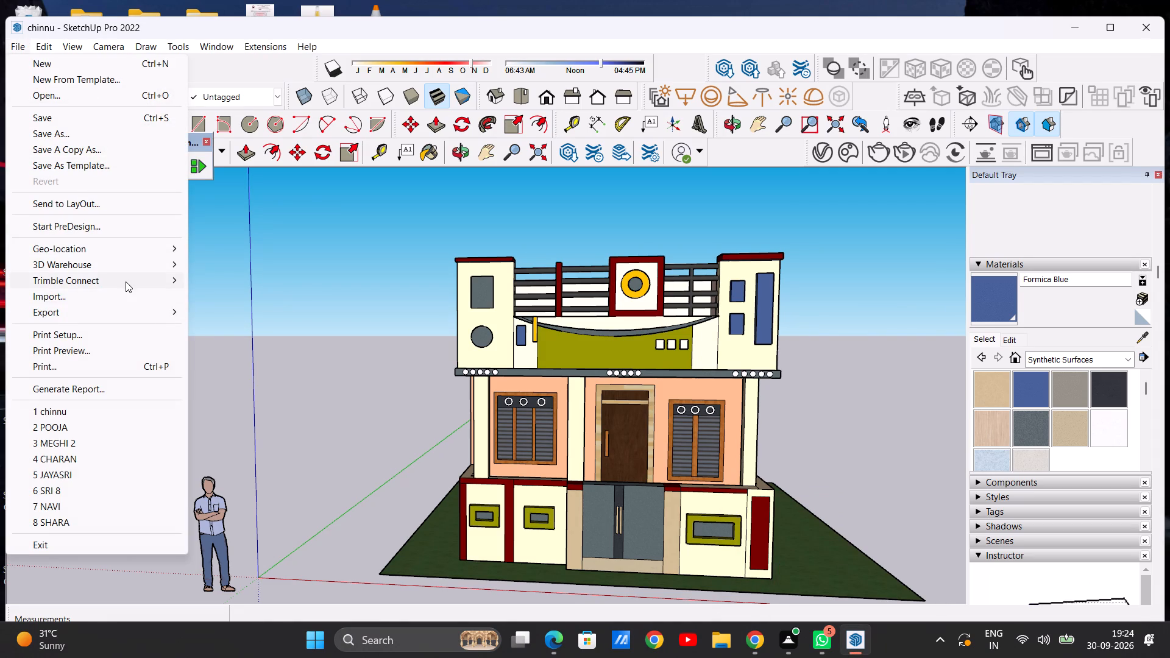
left_click(205, 323)
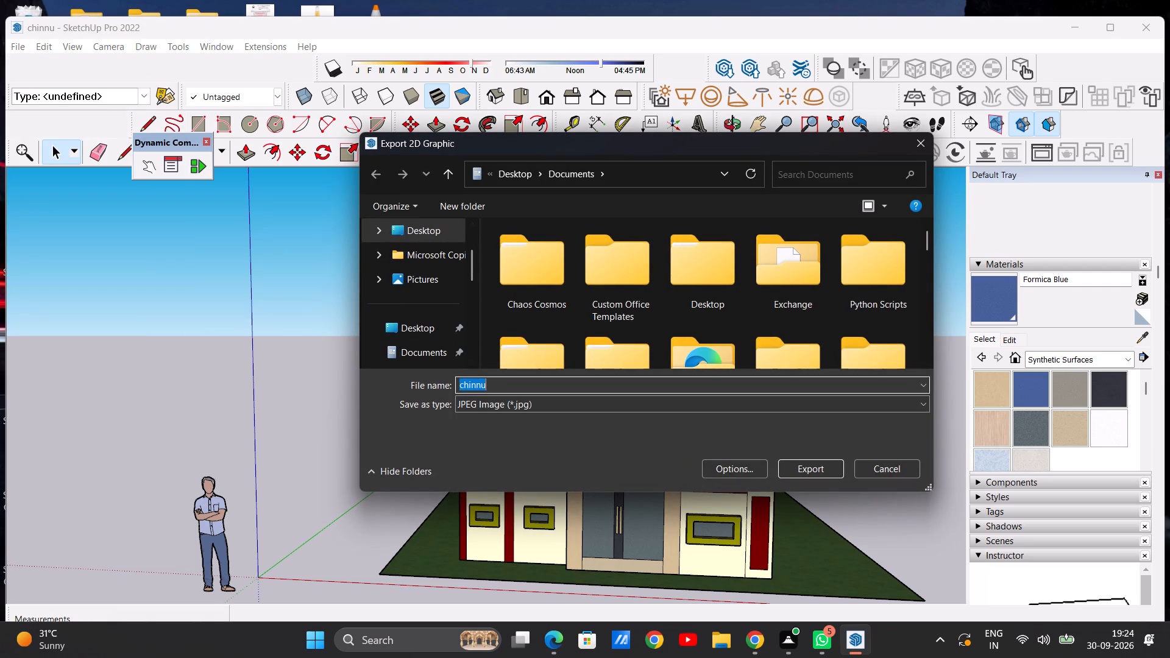
left_click(518, 391)
key("space")
type("pdf")
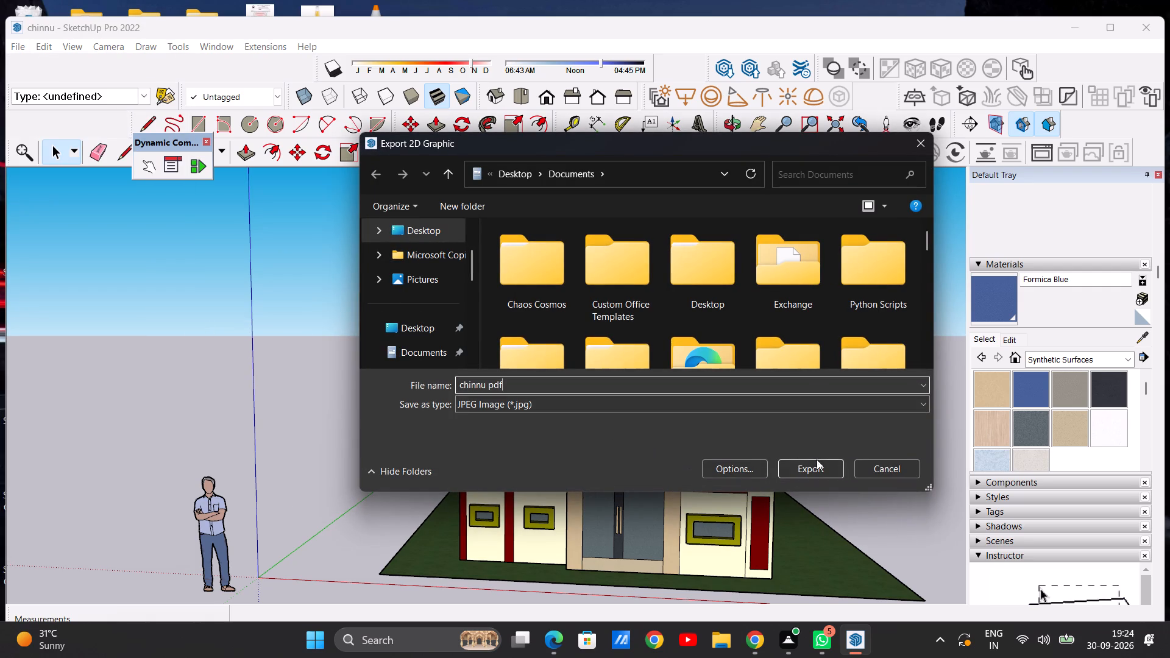
left_click(812, 462)
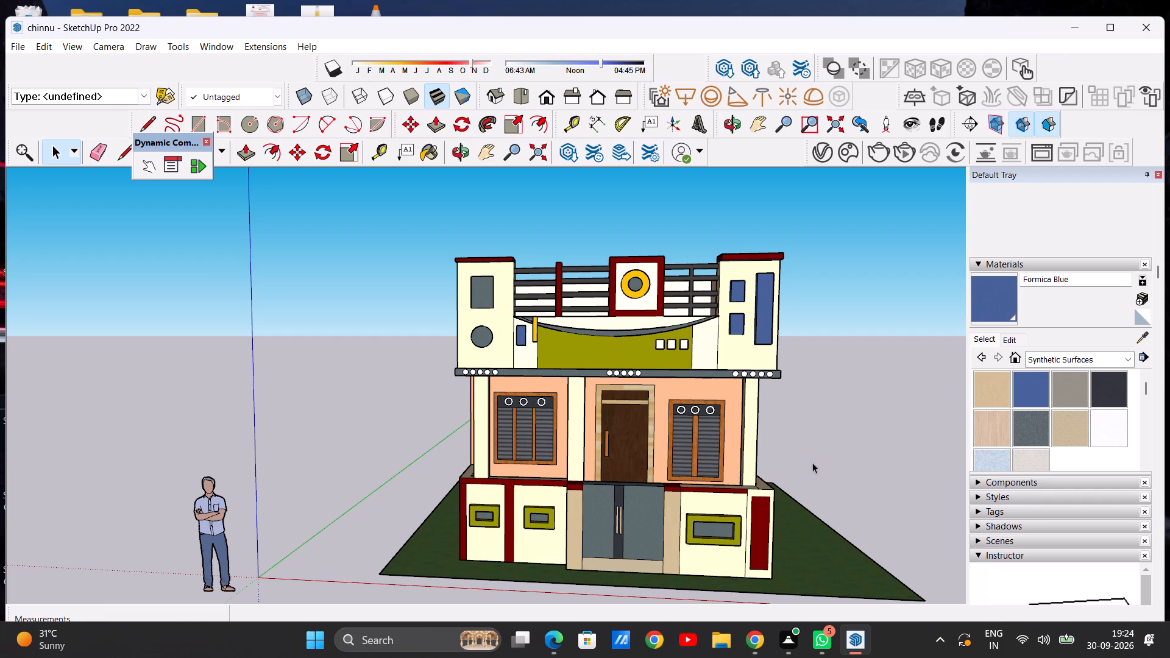